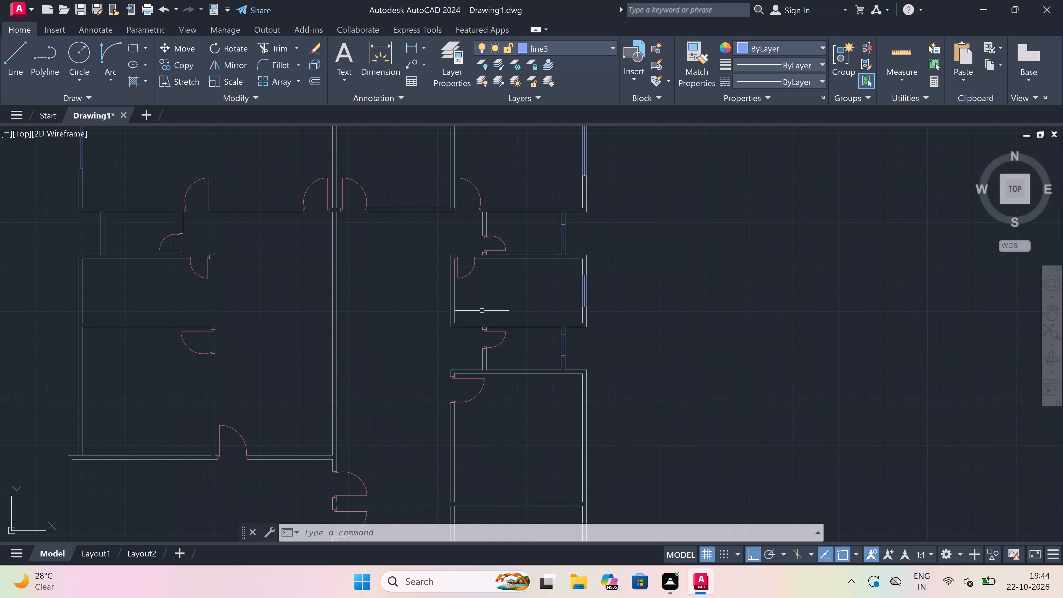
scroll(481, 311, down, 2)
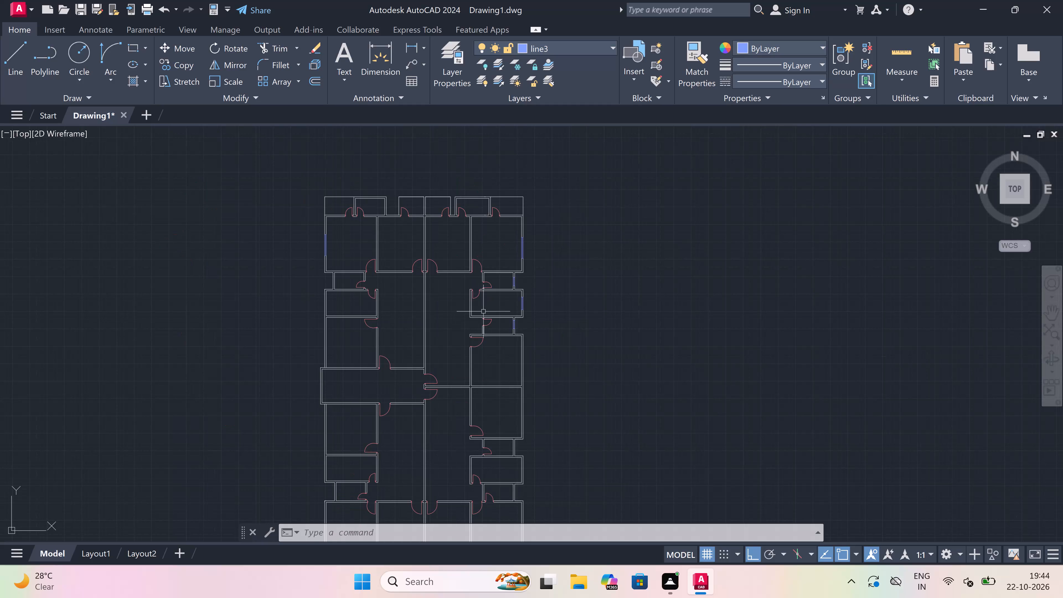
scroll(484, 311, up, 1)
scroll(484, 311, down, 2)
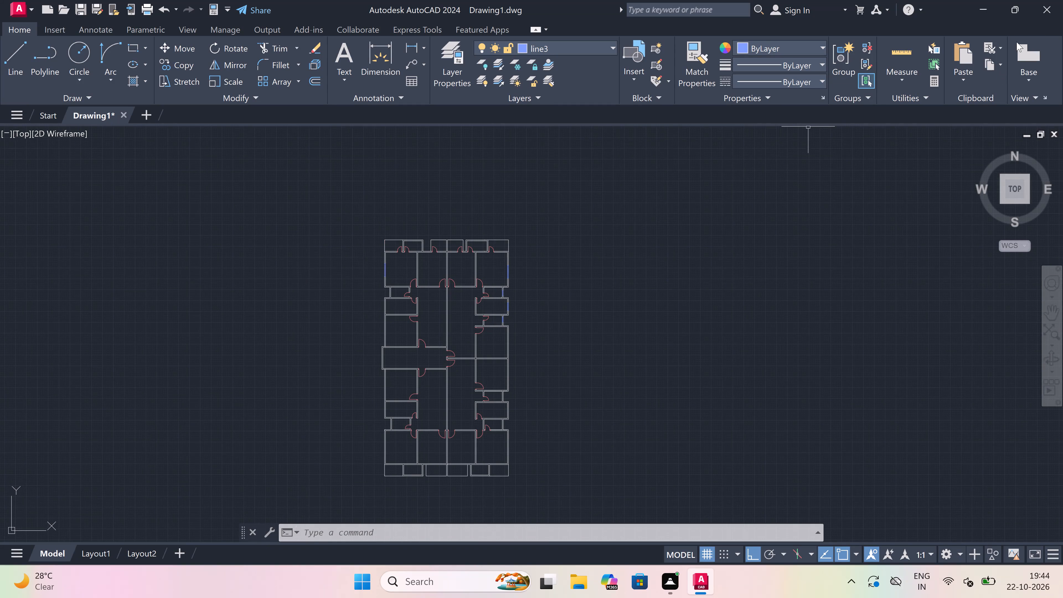
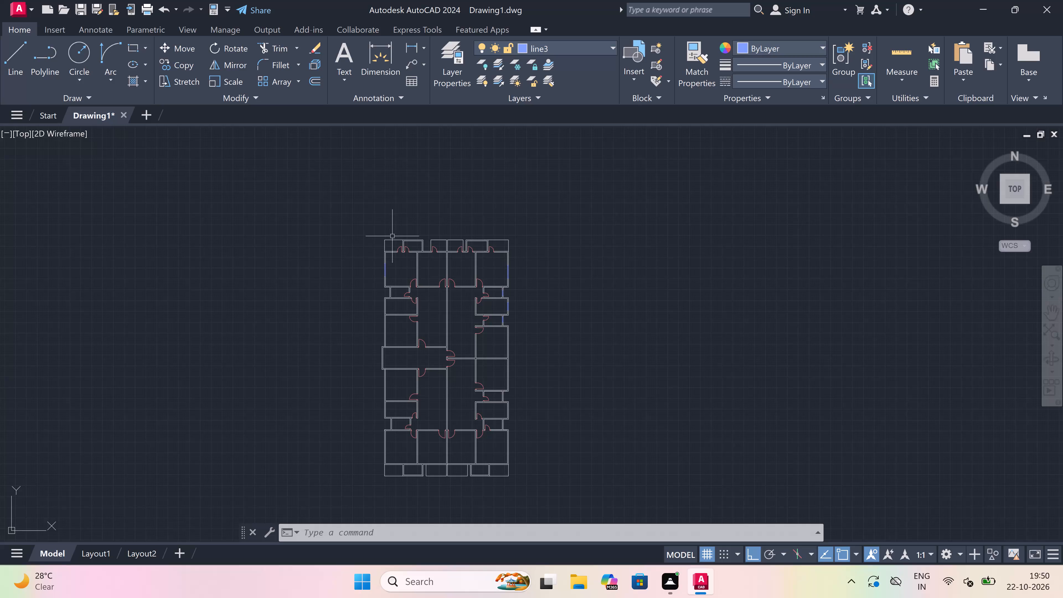
Start a multiline text box inside the veranda at the plan's top-left corner.
scroll(392, 236, up, 2)
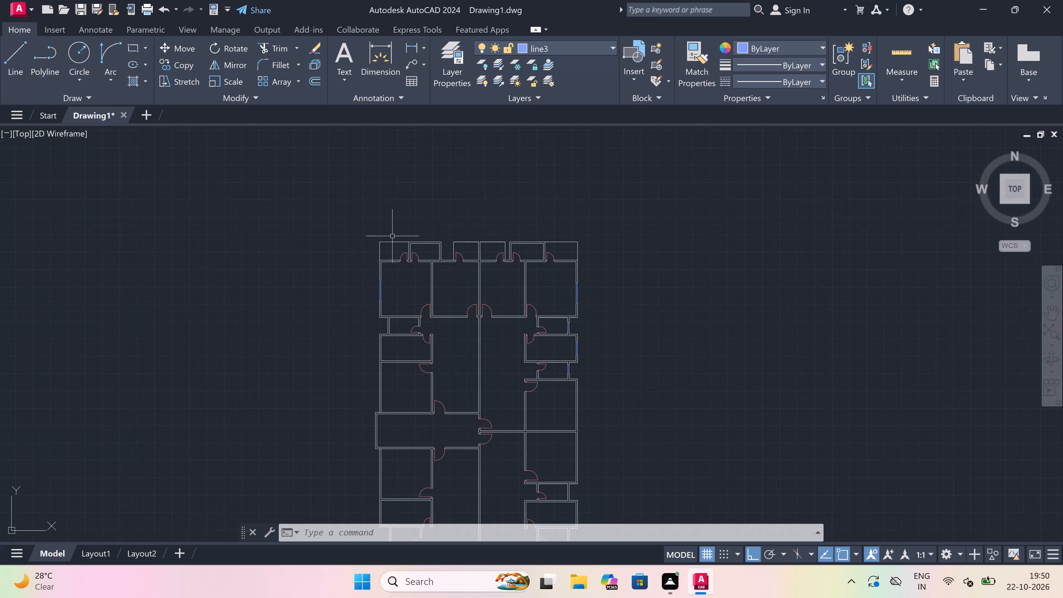
scroll(392, 236, up, 3)
scroll(347, 316, up, 1)
text(mt)
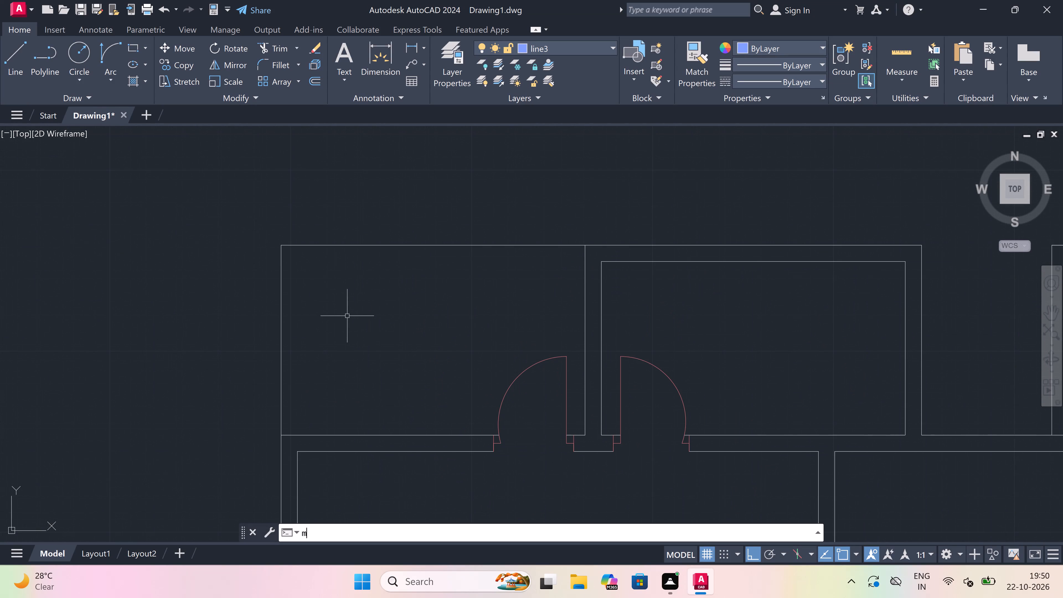
key(space)
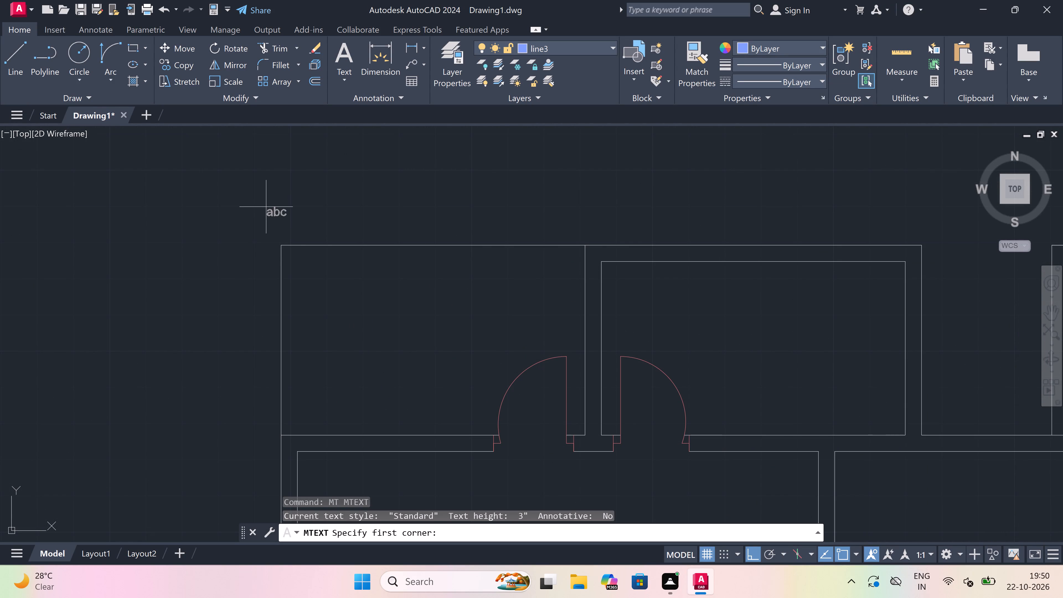
click(295, 275)
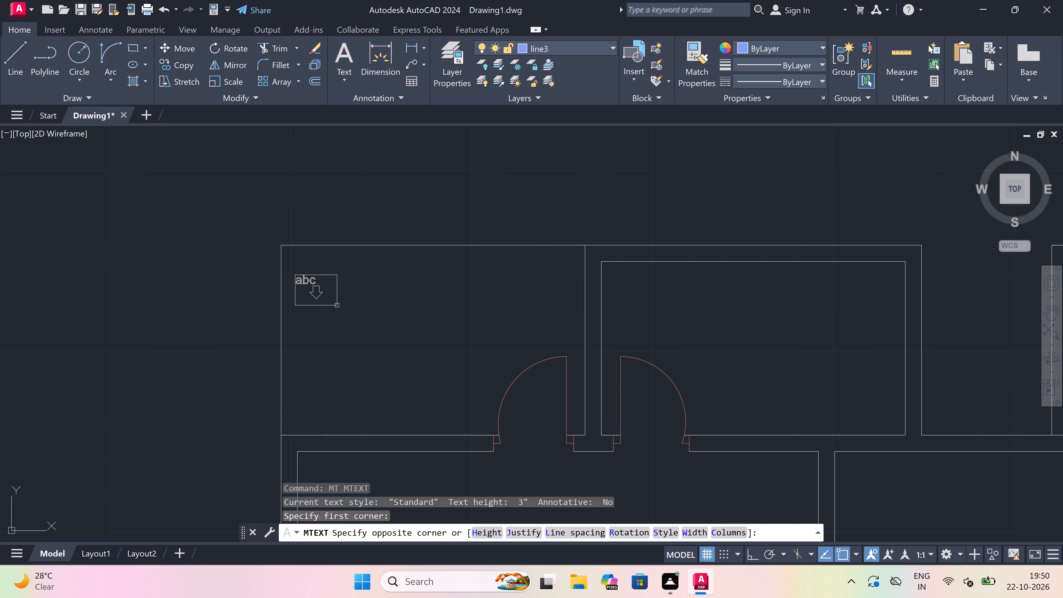
click(471, 339)
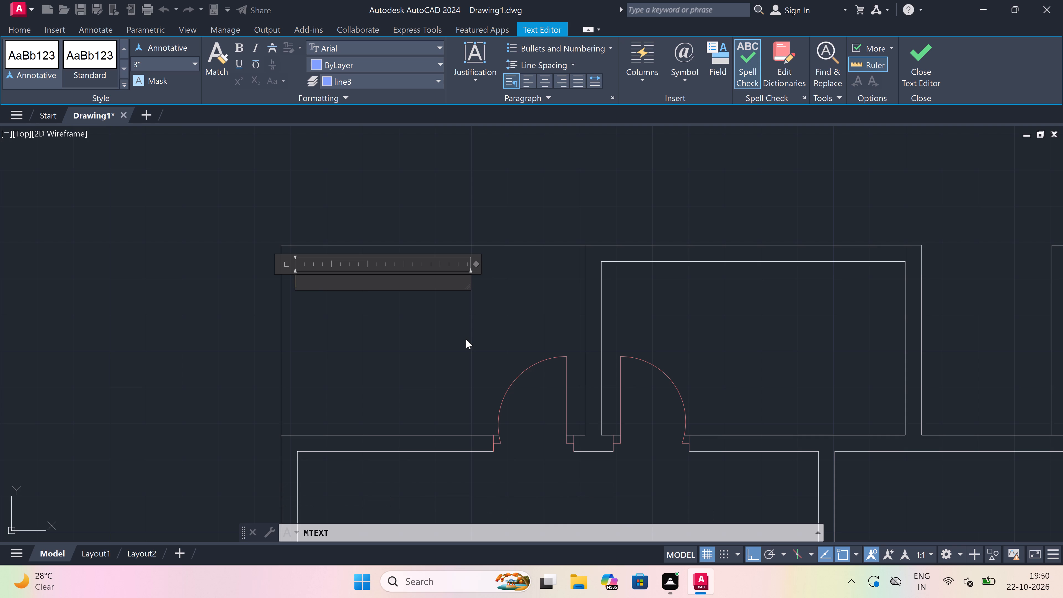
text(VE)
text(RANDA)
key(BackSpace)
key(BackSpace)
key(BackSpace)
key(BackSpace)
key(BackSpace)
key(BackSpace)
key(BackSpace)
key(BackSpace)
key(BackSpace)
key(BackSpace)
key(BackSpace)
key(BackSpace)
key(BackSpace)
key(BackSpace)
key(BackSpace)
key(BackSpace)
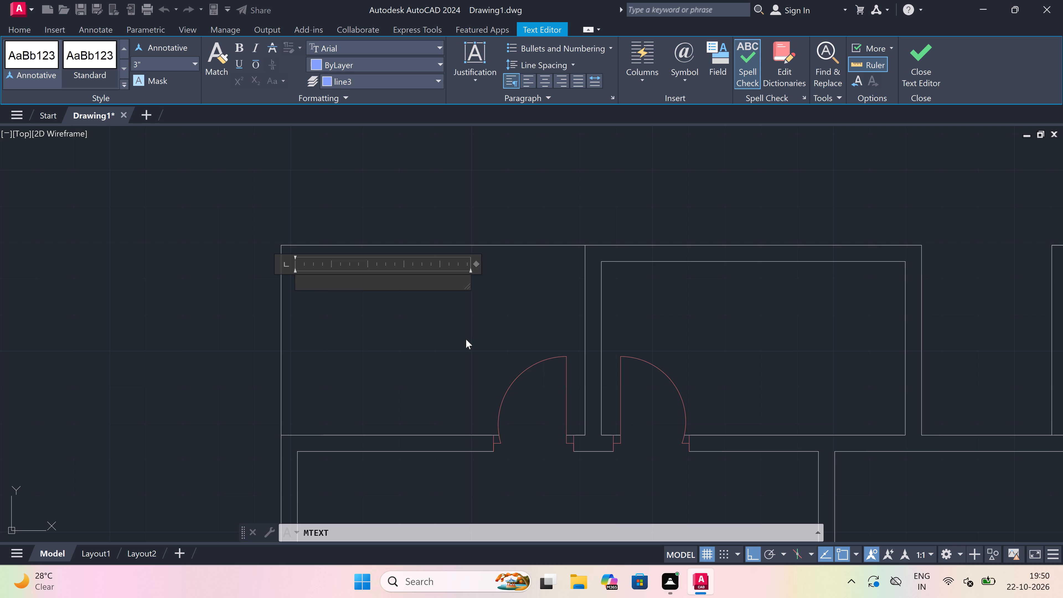
Set the text's layer to 0 and enter the label VERANDA in the text box.
click(438, 80)
click(417, 119)
click(347, 285)
text(VERANDA)
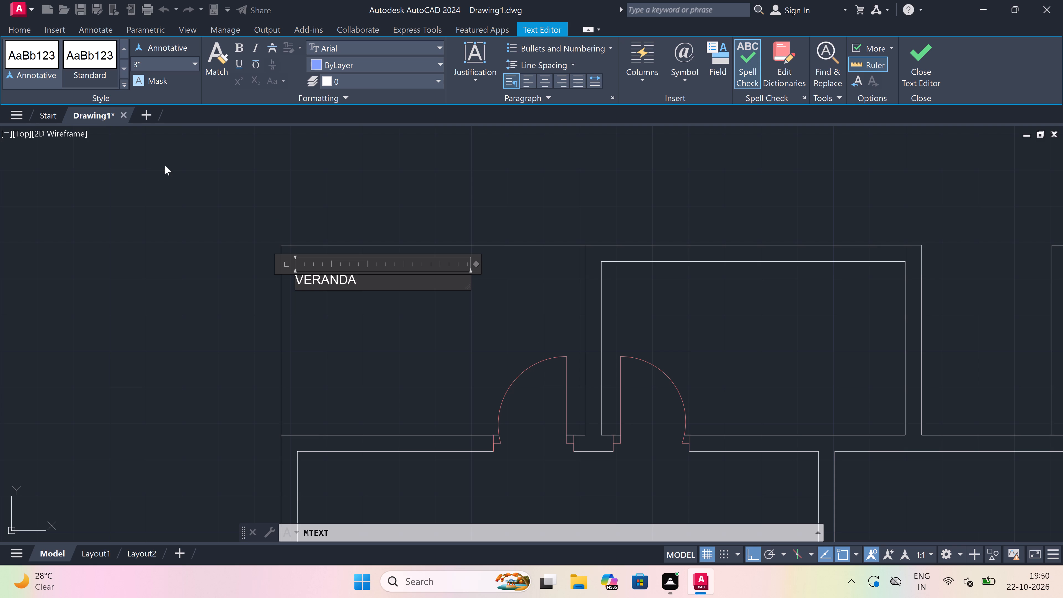
click(366, 388)
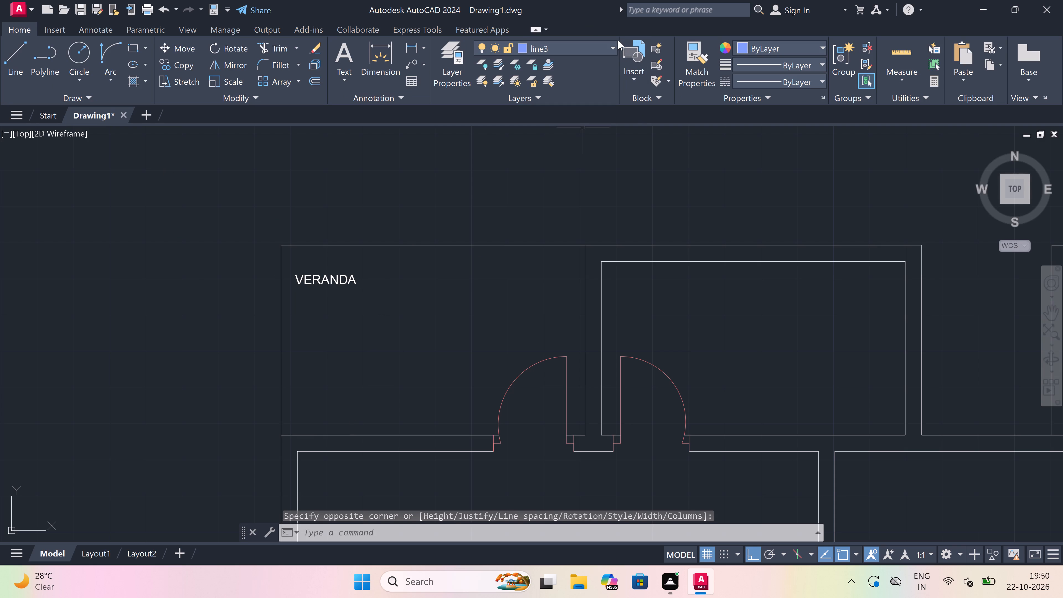
Make layer 0 current and add the multiline text 7'-0"x4'-0" in the small room beside the labelled veranda.
click(611, 46)
click(600, 68)
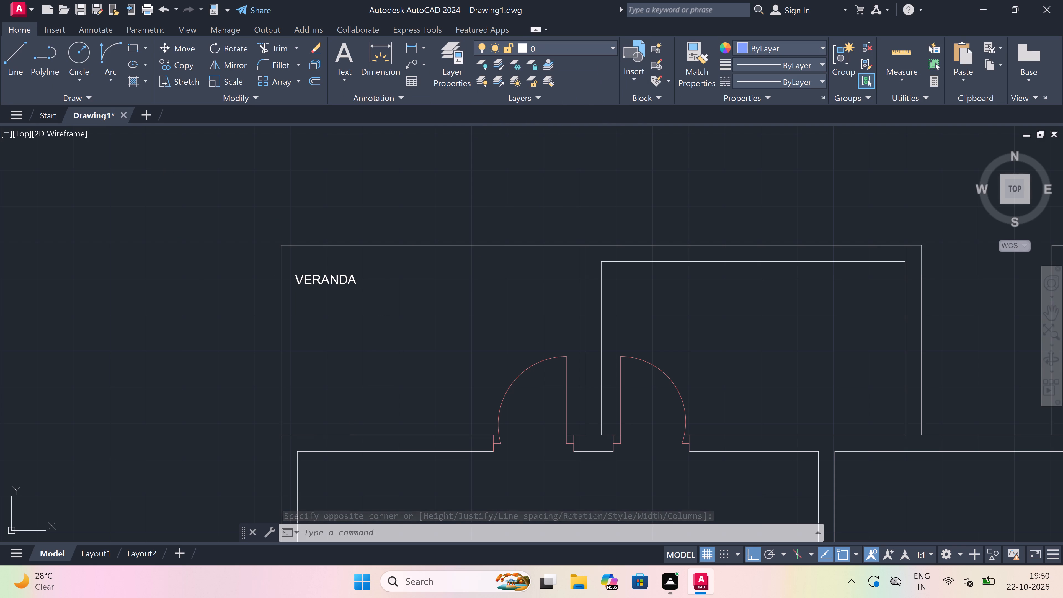
key(space)
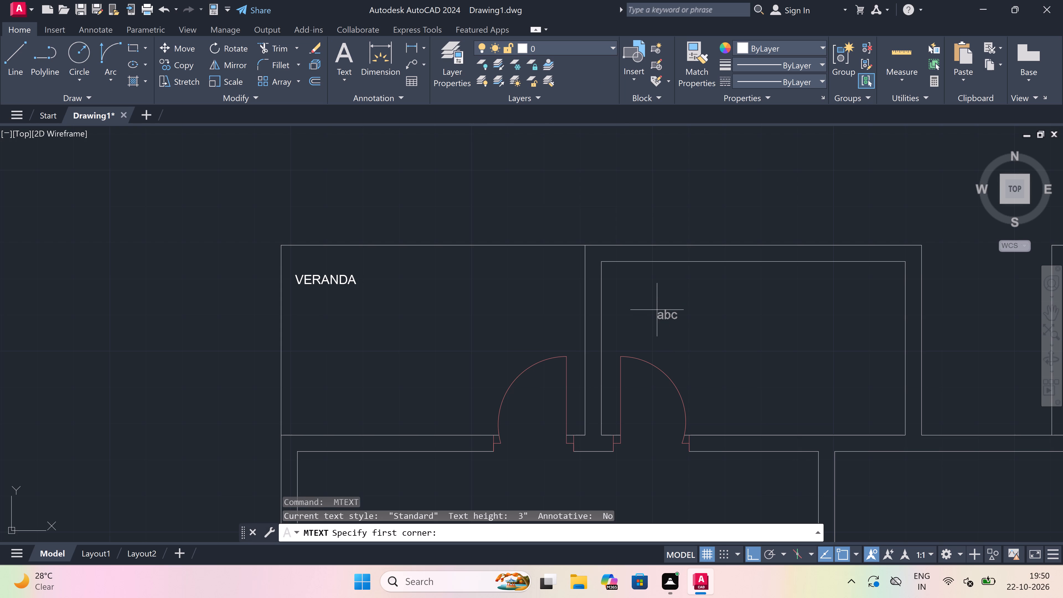
click(650, 302)
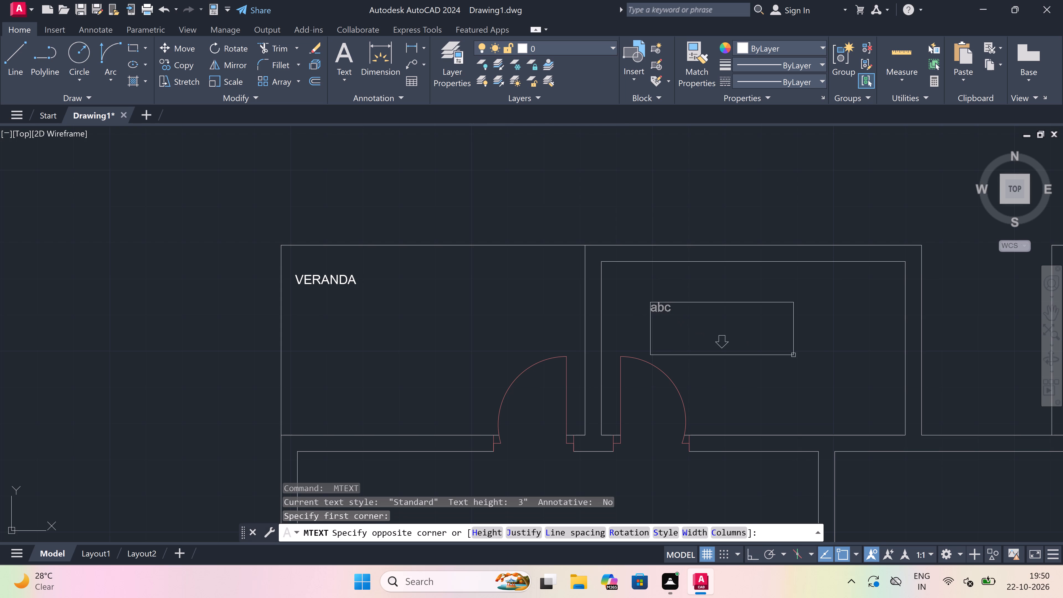
click(830, 360)
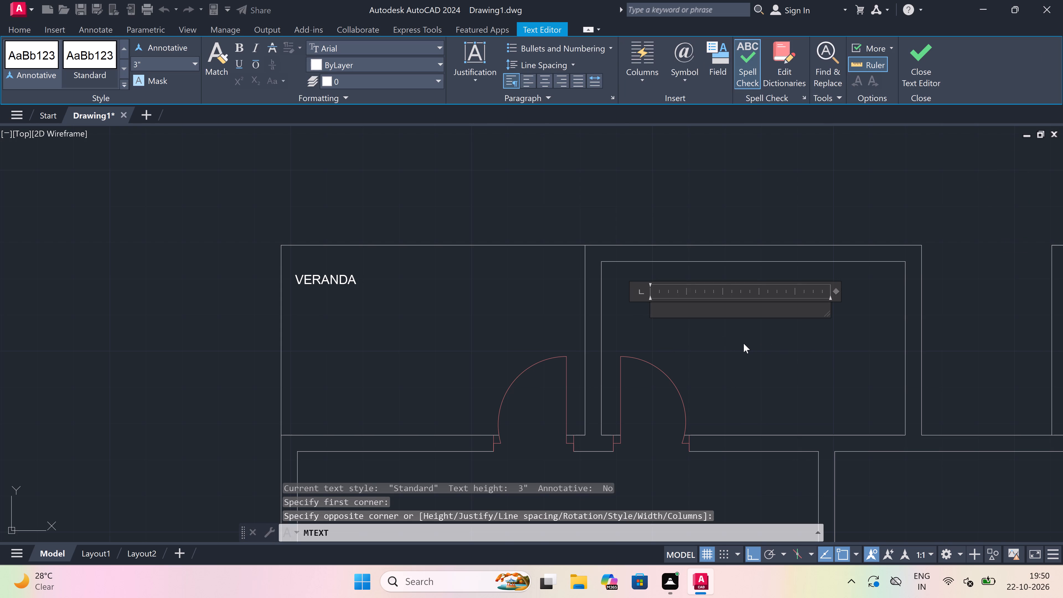
key(7)
key(7)
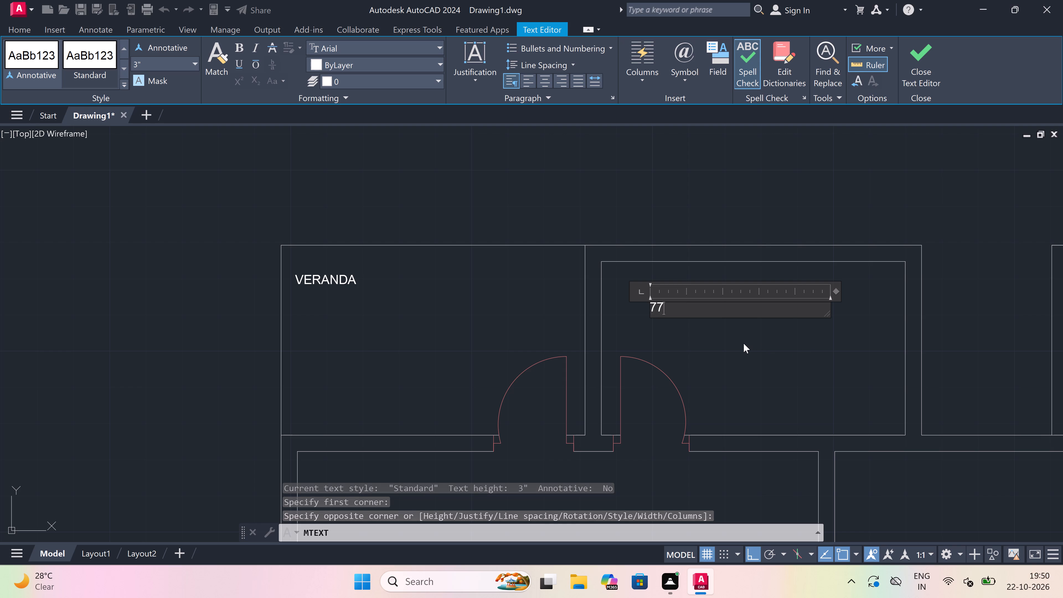
key(BackSpace)
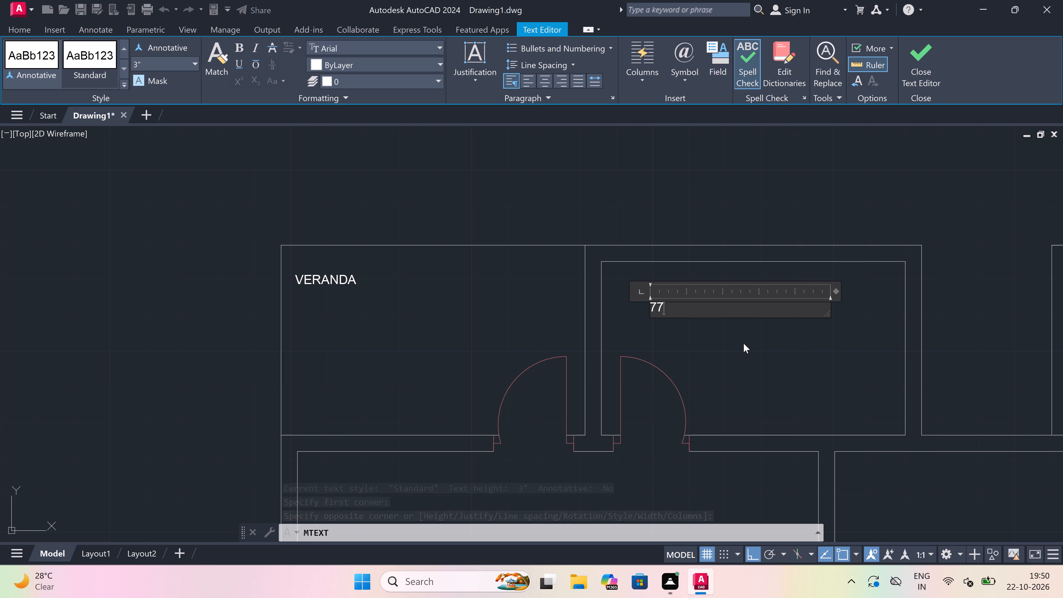
key(apostrophe)
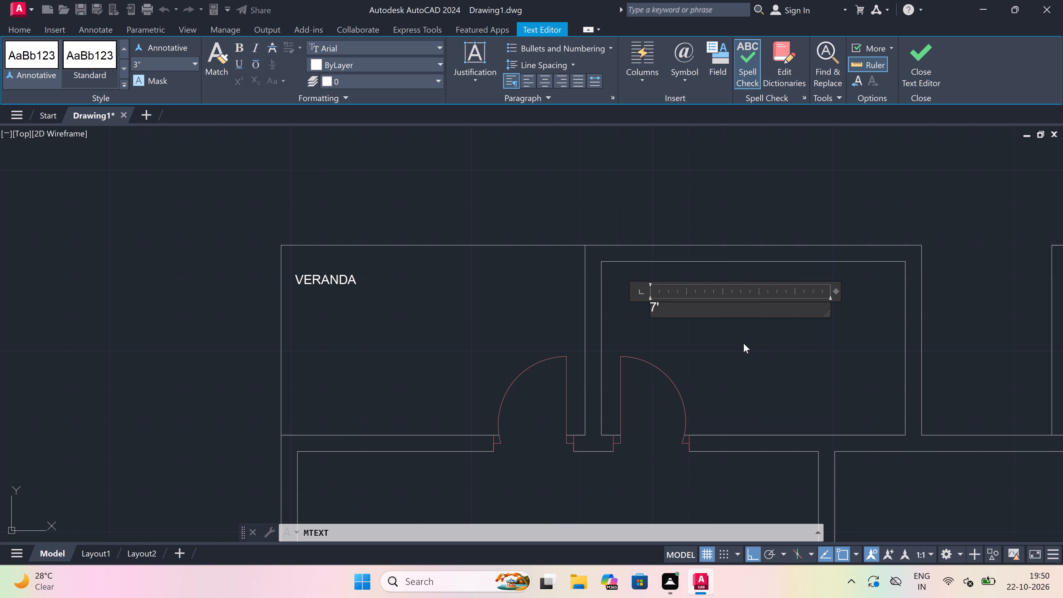
key(minus)
key(0)
key(x)
key(4)
text('-)
text(0")
click(754, 353)
Start a multiline text in the large room below the labelled corner veranda and enter the room name BEDROOM.
scroll(754, 352, down, 4)
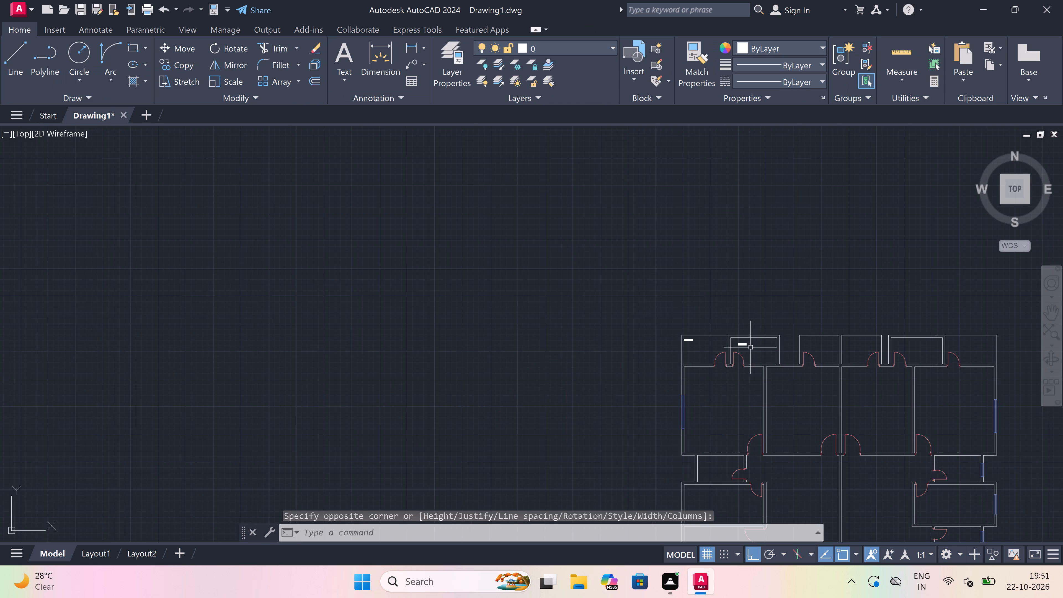
scroll(704, 393, up, 2)
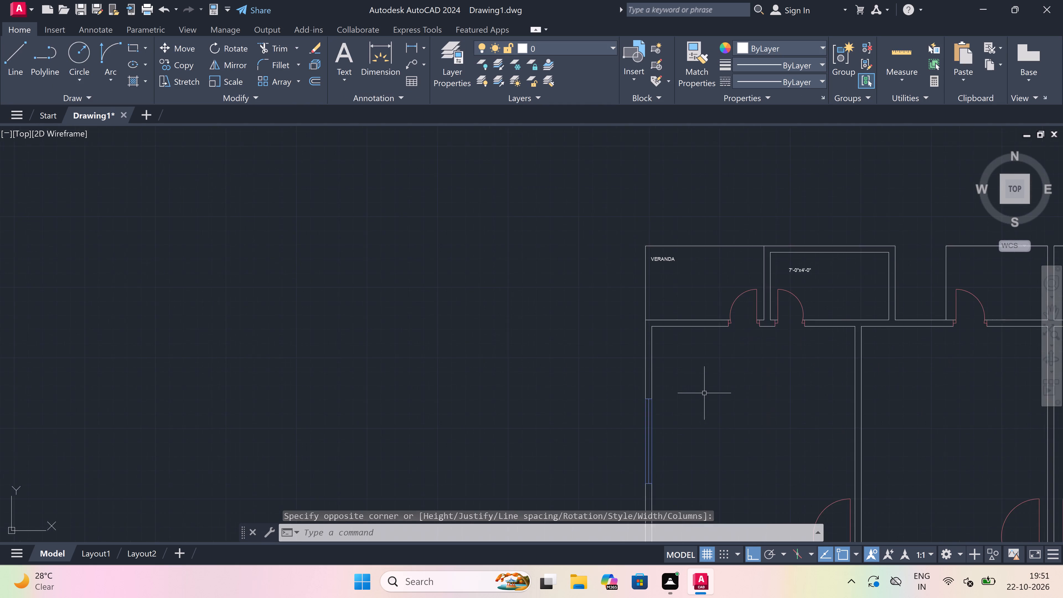
scroll(704, 393, up, 1)
key(space)
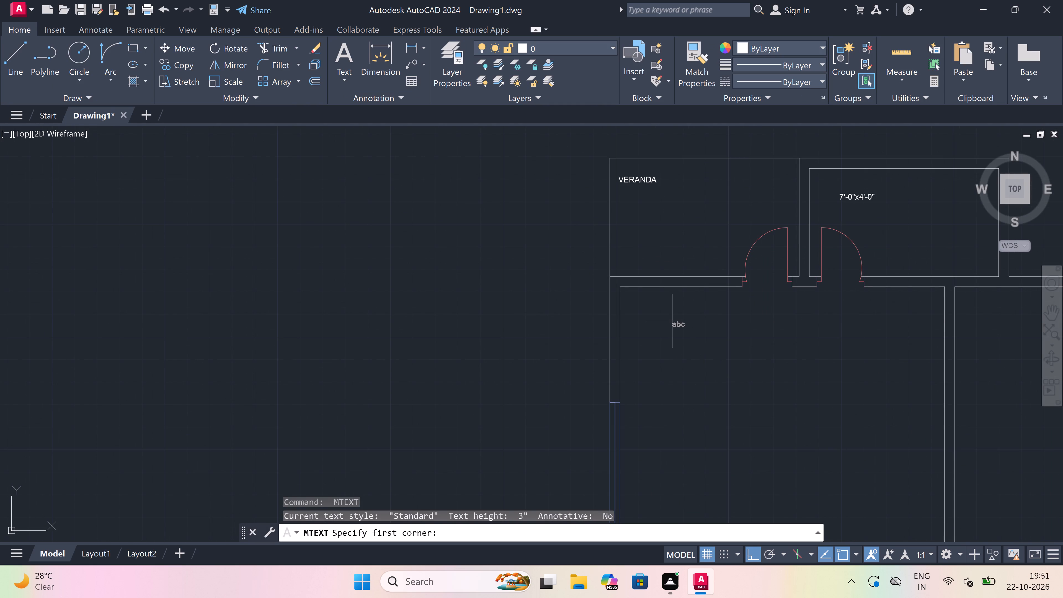
click(655, 318)
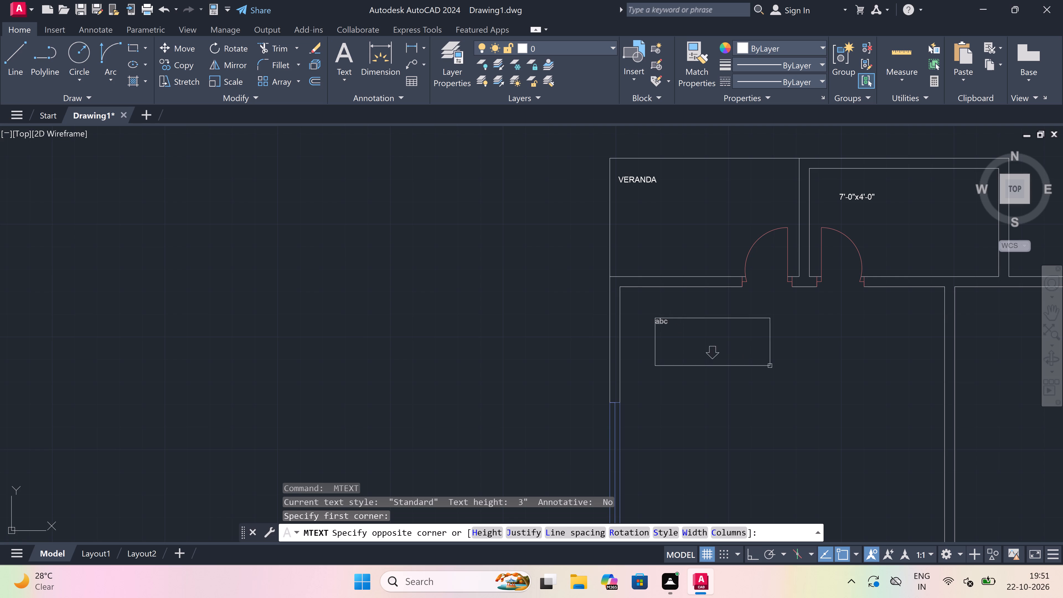
click(853, 381)
scroll(853, 381, up, 2)
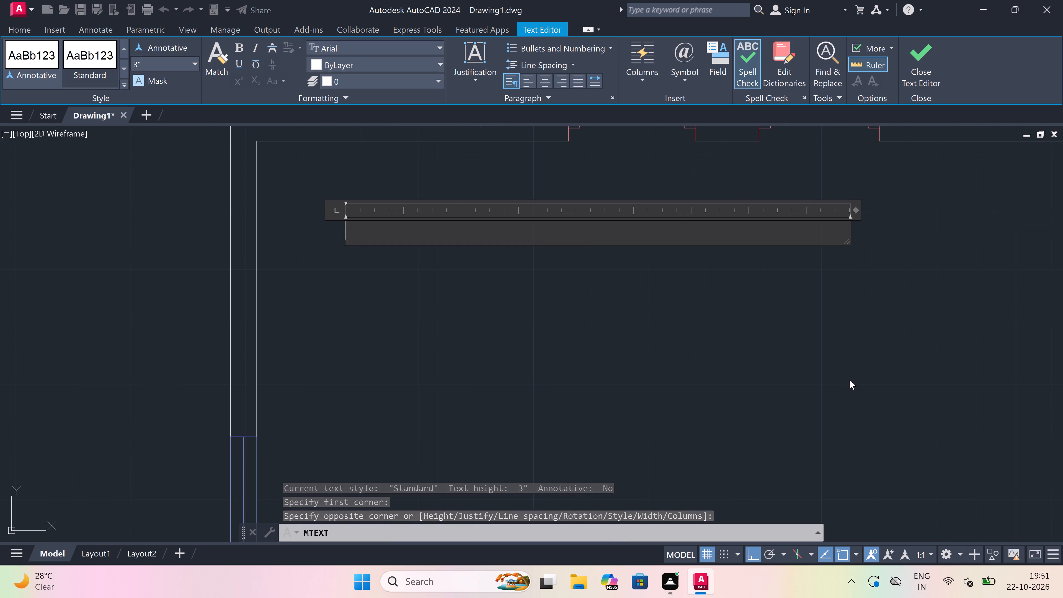
text(BED)
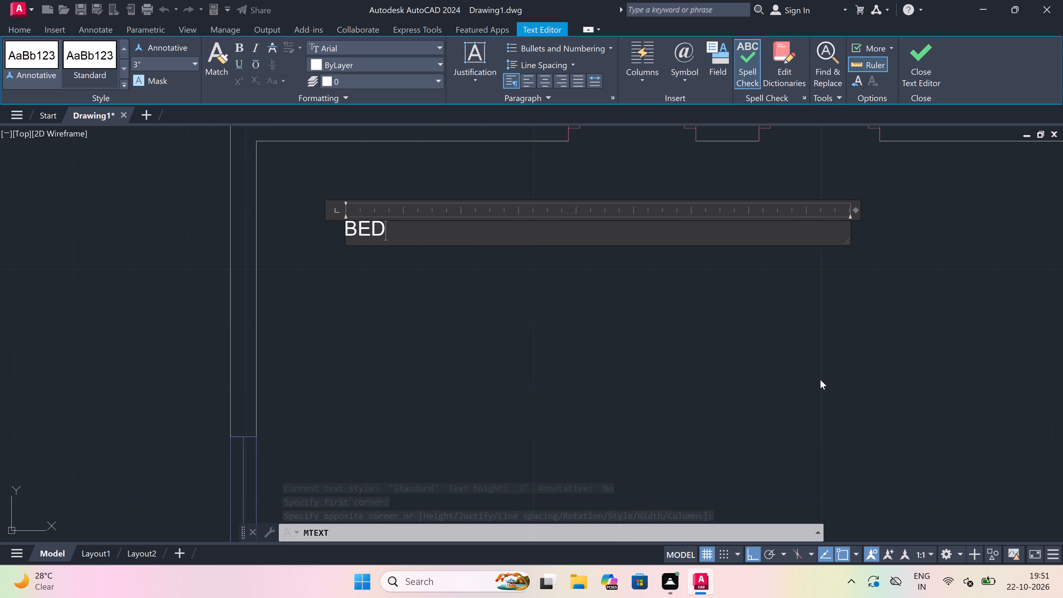
text(ROOK)
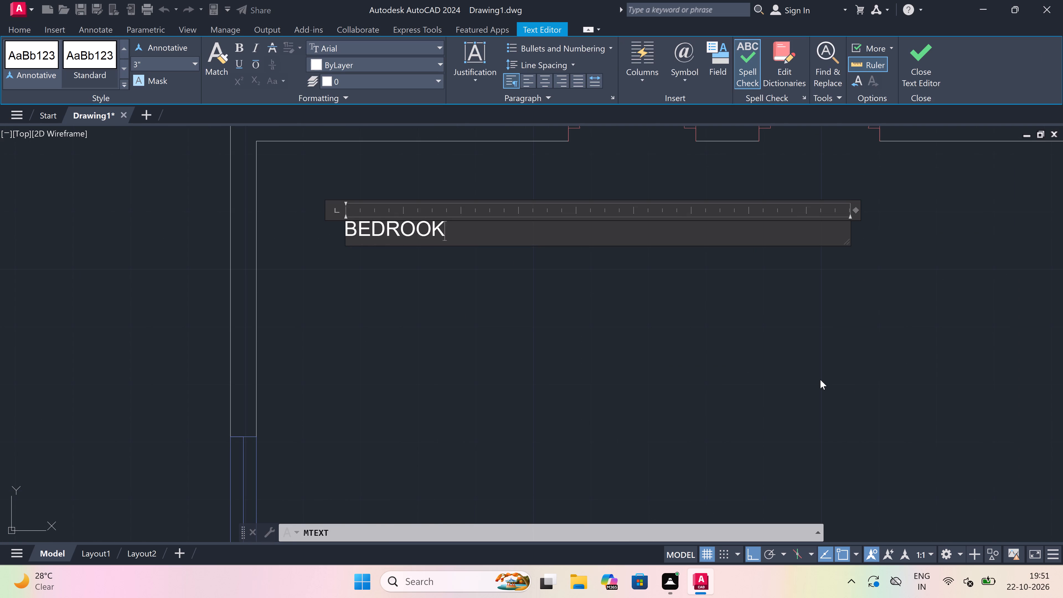
key(BackSpace)
text(M\)
key(BackSpace)
Add 12'-0"x13'-0" as a second line under BEDROOM and finish the text.
key(Return)
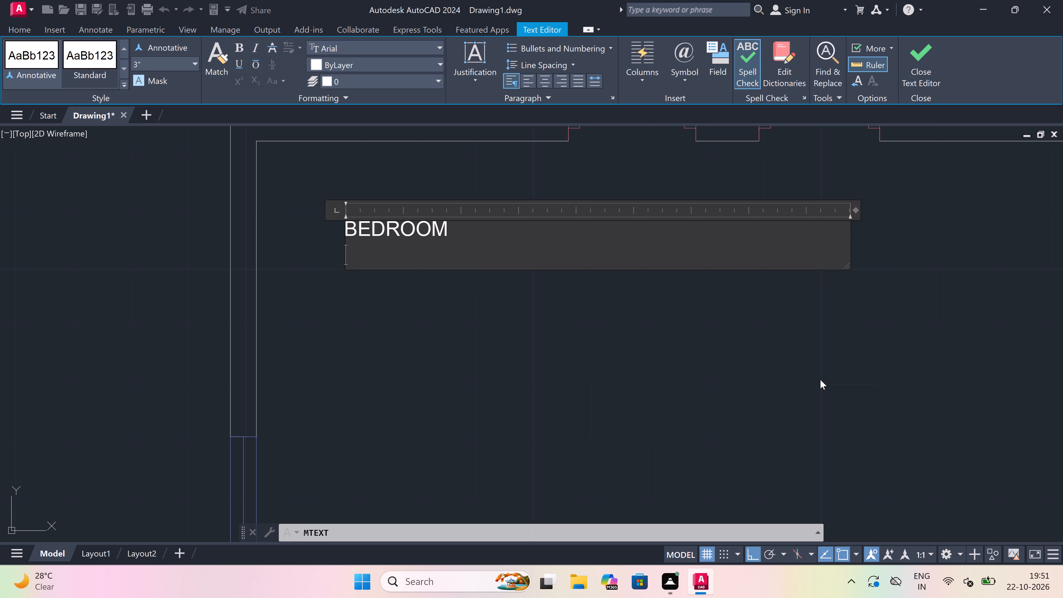
text(12)
text('-)
key(0)
text("x)
key(1)
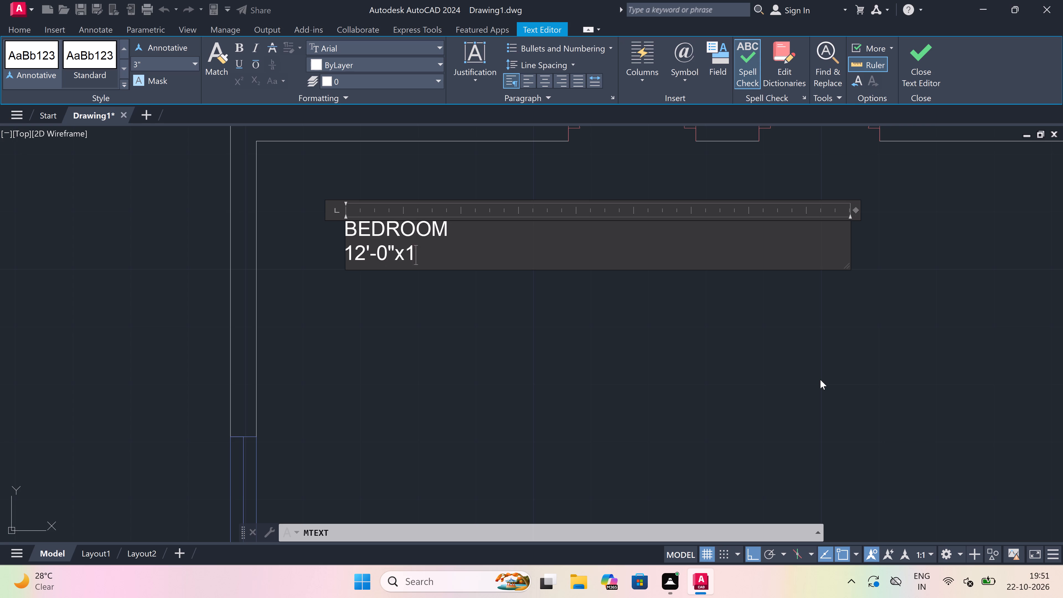
key(3)
text('-)
text(0")
click(637, 372)
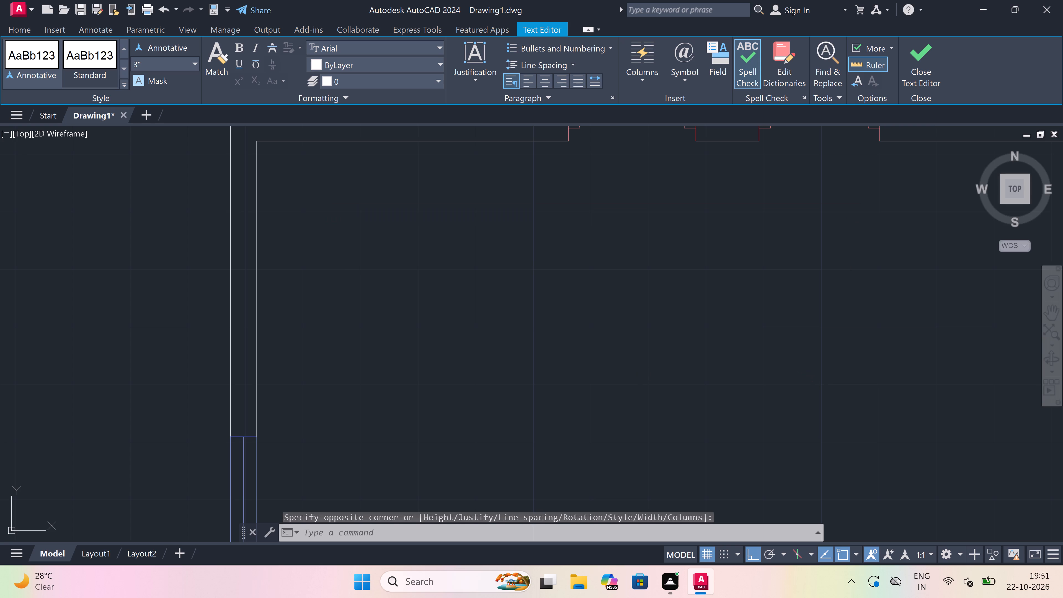
Add the multiline text VERANDA in the top-row room across the gap from the 7'-0"x4'-0" room.
scroll(635, 368, down, 5)
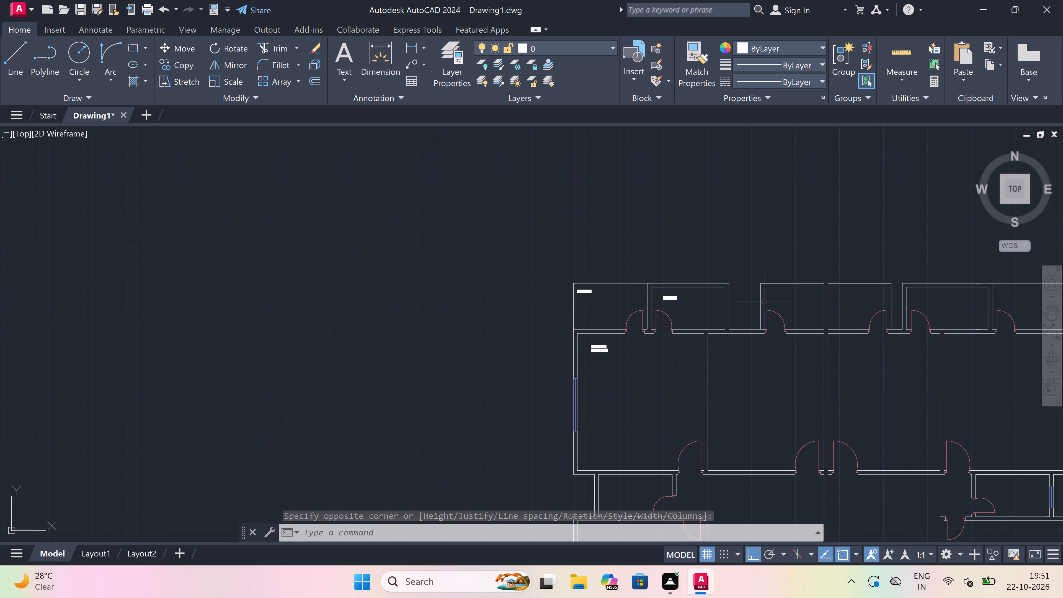
scroll(764, 302, up, 4)
key(space)
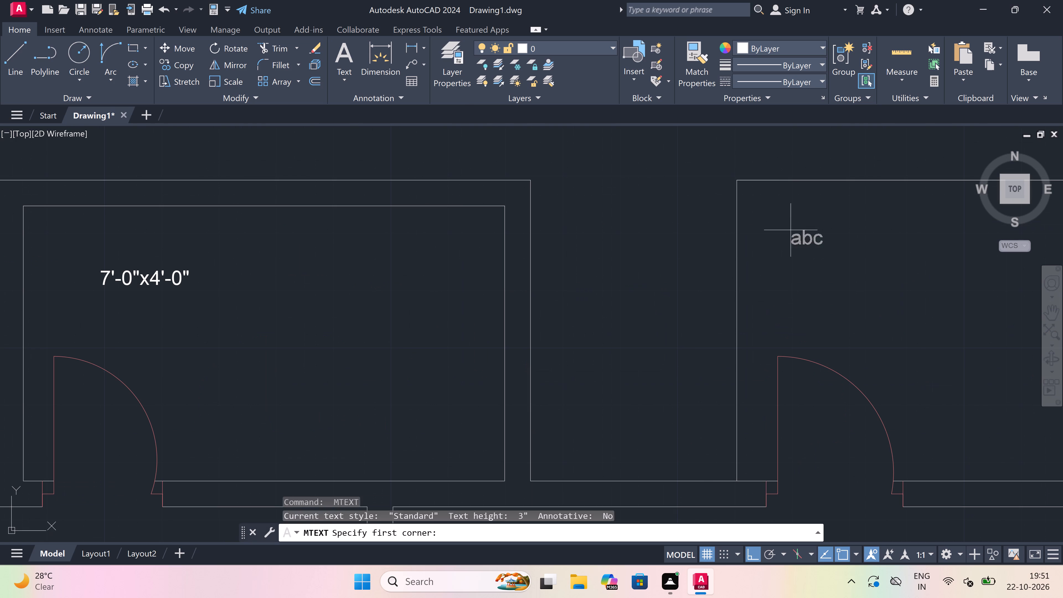
click(794, 210)
click(934, 259)
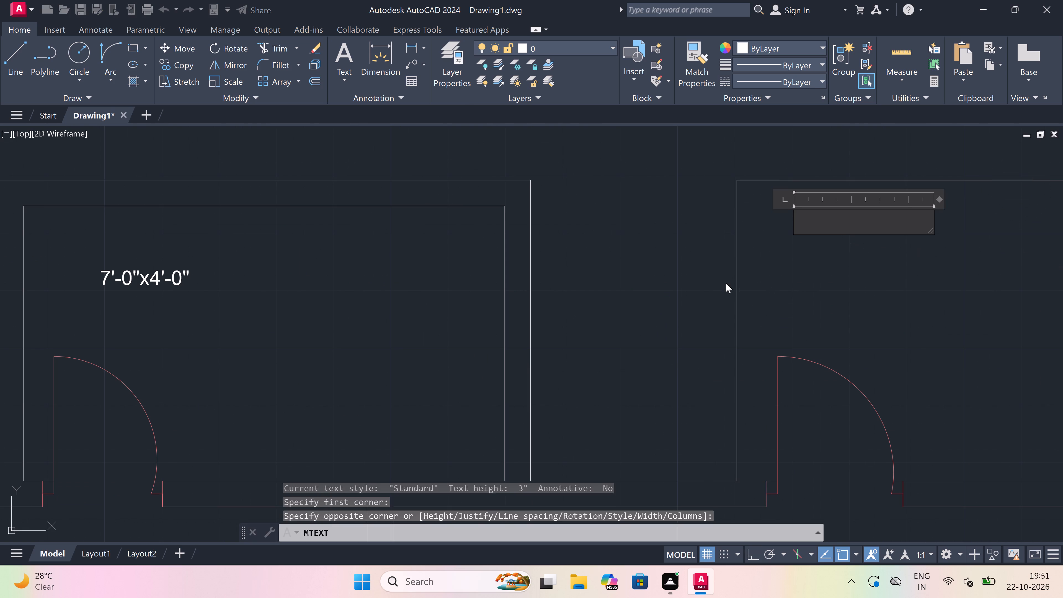
text(VEE)
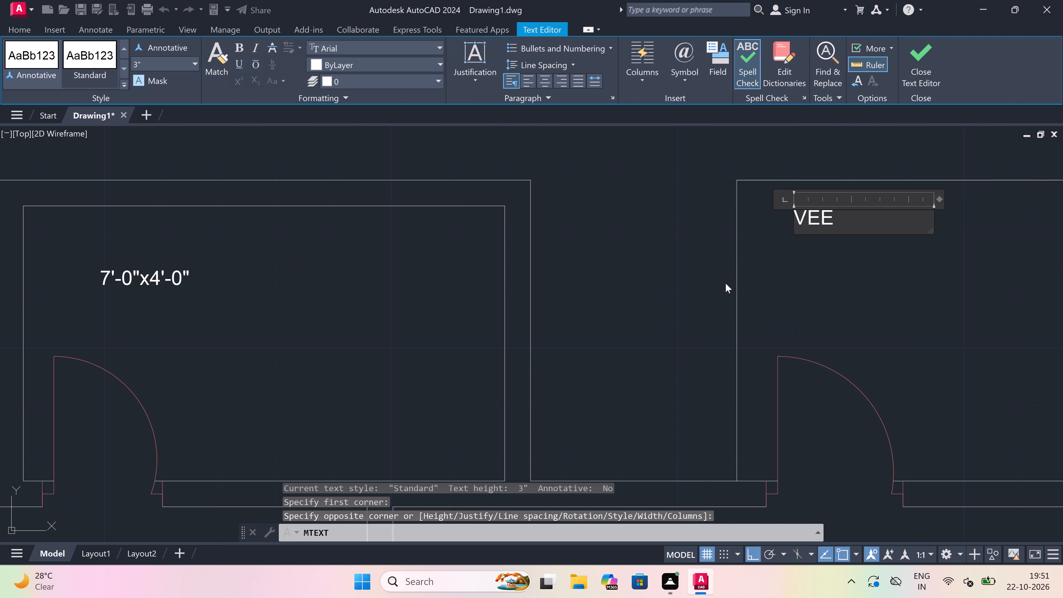
key(BackSpace)
text(RANDA)
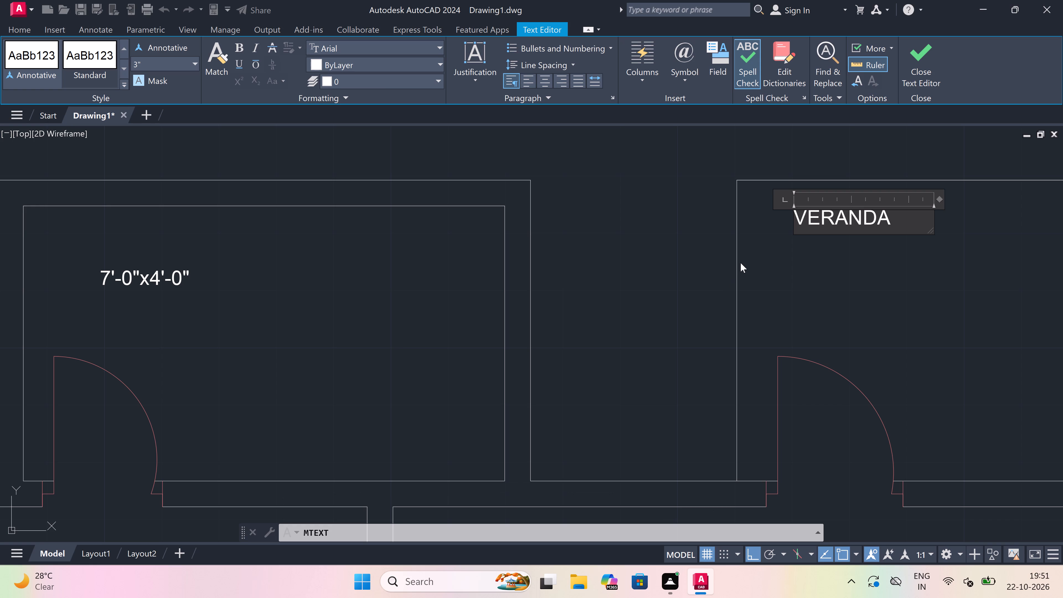
click(754, 267)
Add the multiline text VERANDA in the matching top-row room on the other side of the central dividing wall.
scroll(757, 266, down, 7)
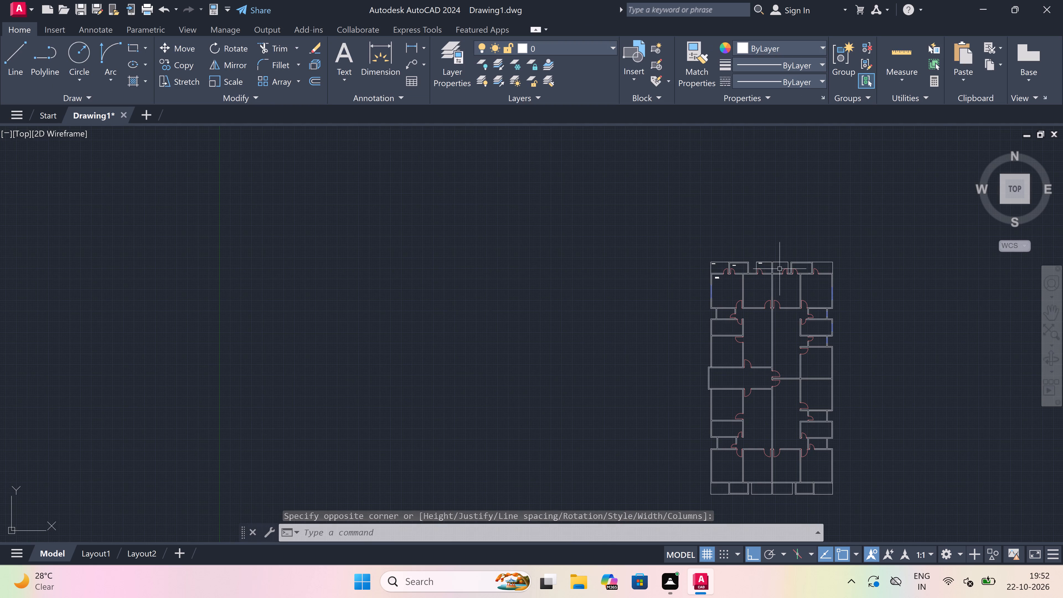
scroll(780, 267, up, 6)
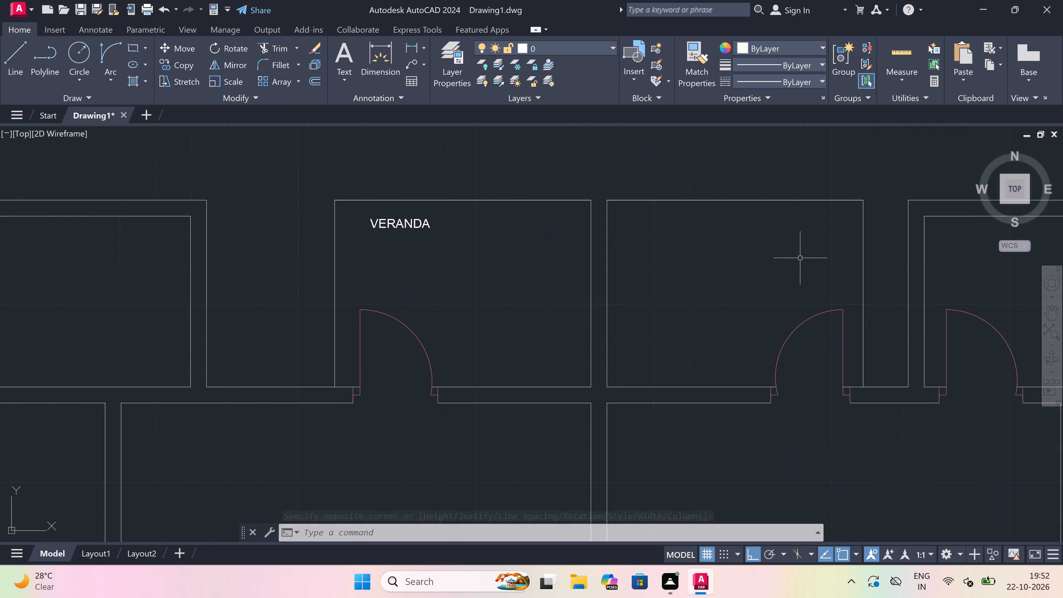
key(space)
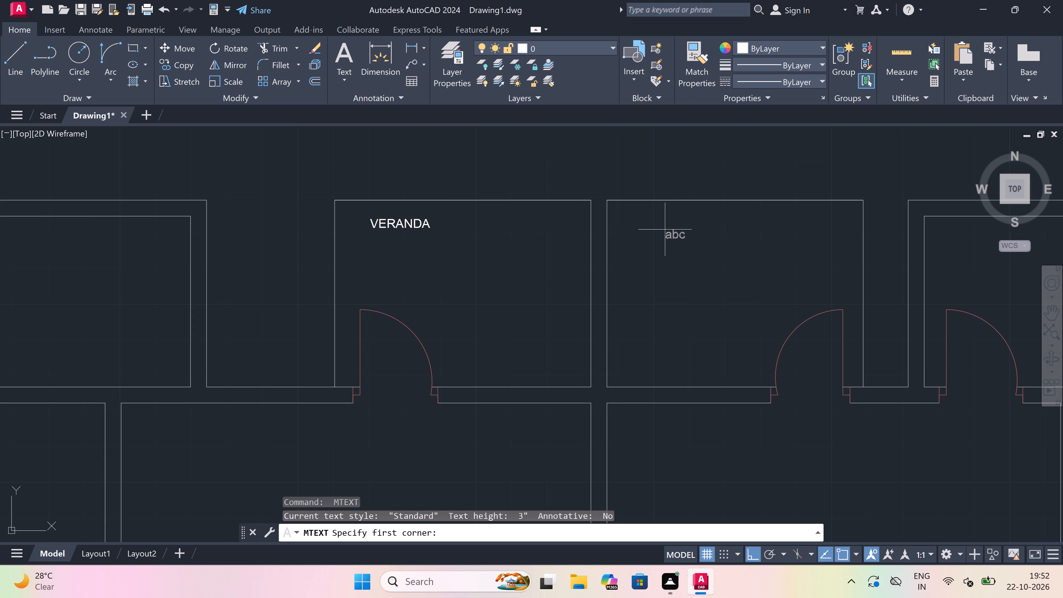
click(654, 230)
click(809, 265)
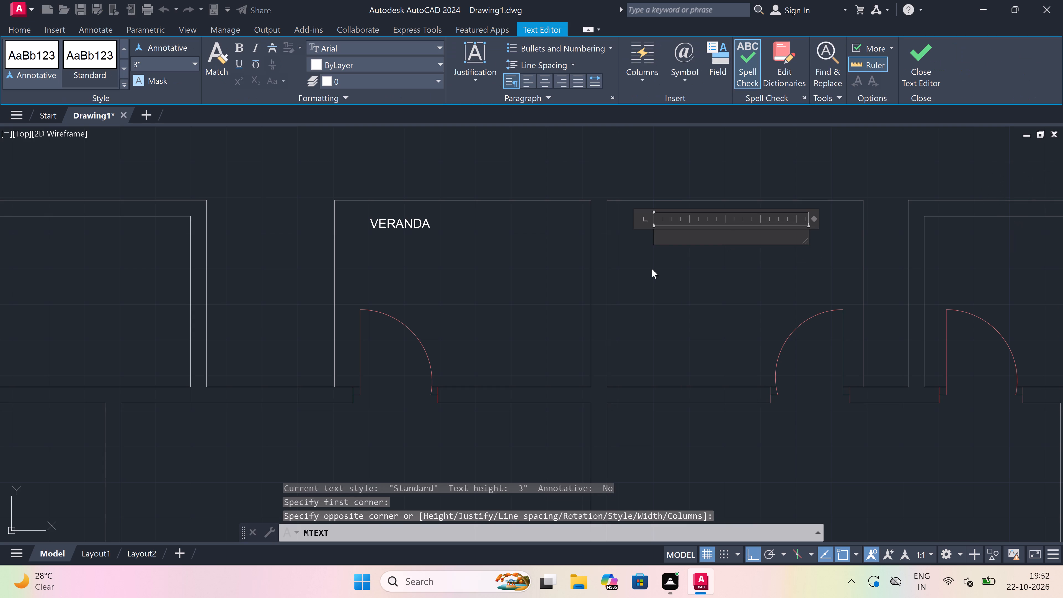
text(VE)
text(RANDA)
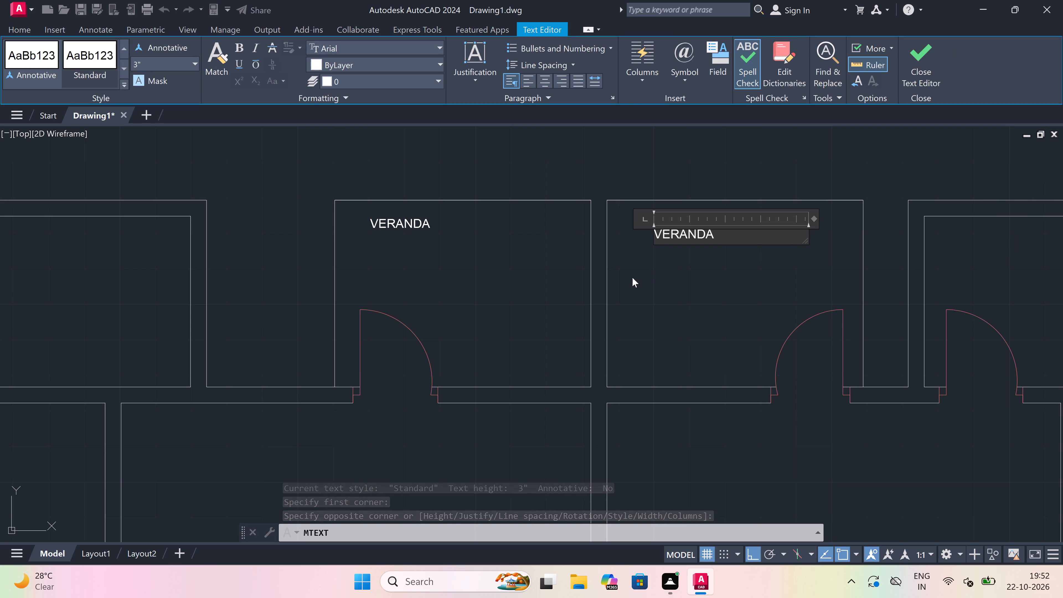
click(632, 277)
Add a two-line multiline text, 7'-0"x4'-0" over BATHROOM, in the double-walled top-row room to the right of the third veranda.
scroll(638, 275, down, 5)
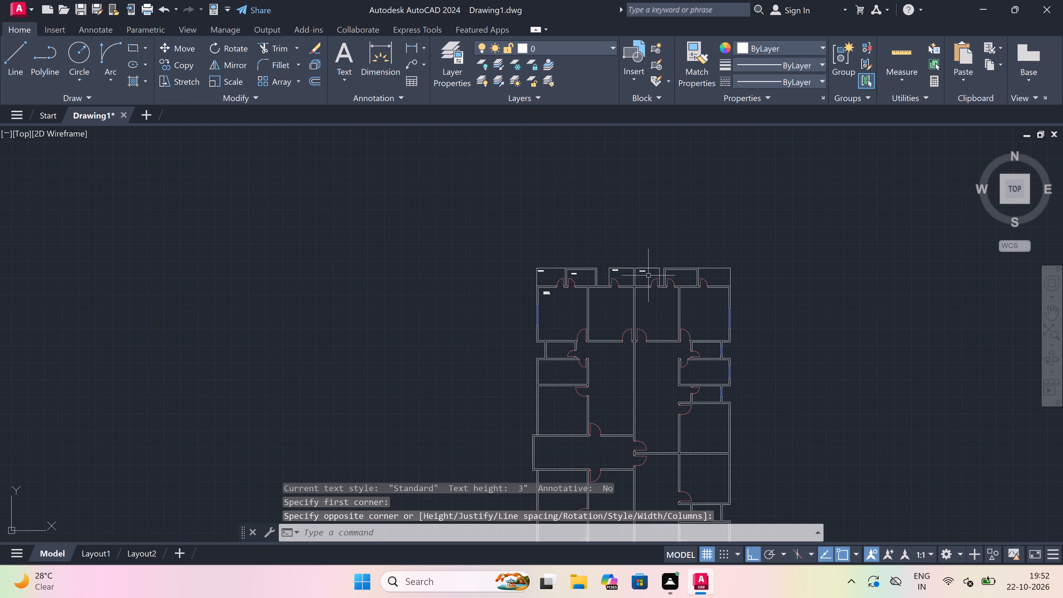
scroll(681, 278, up, 3)
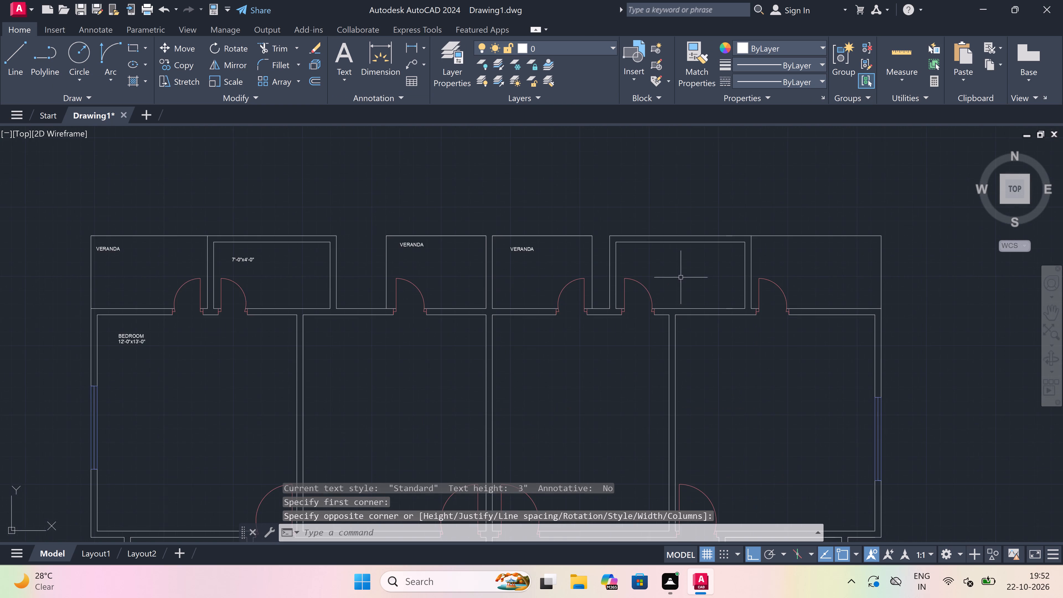
scroll(681, 277, up, 2)
key(space)
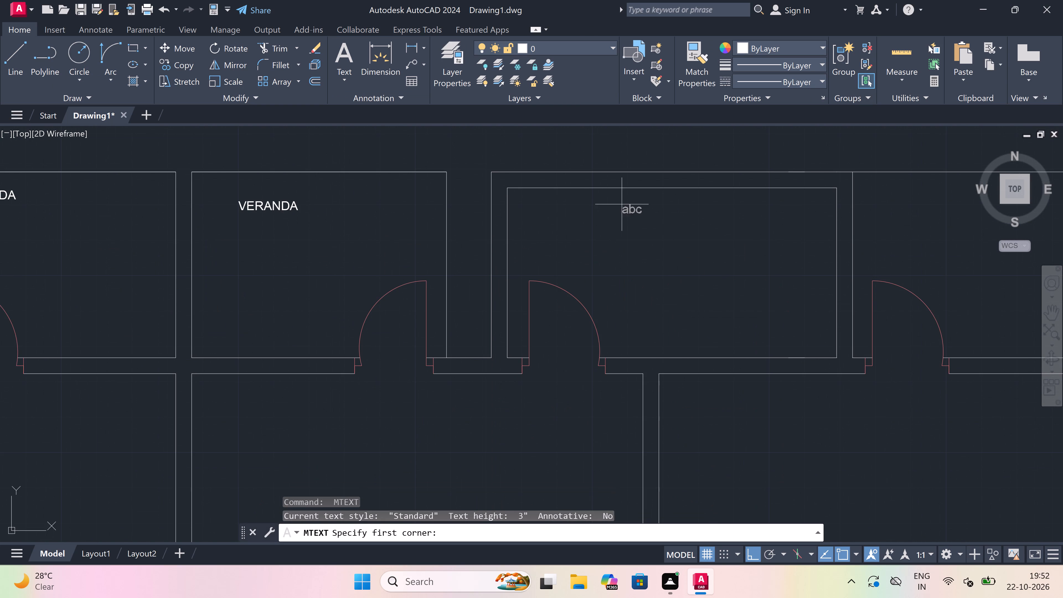
click(566, 208)
click(805, 294)
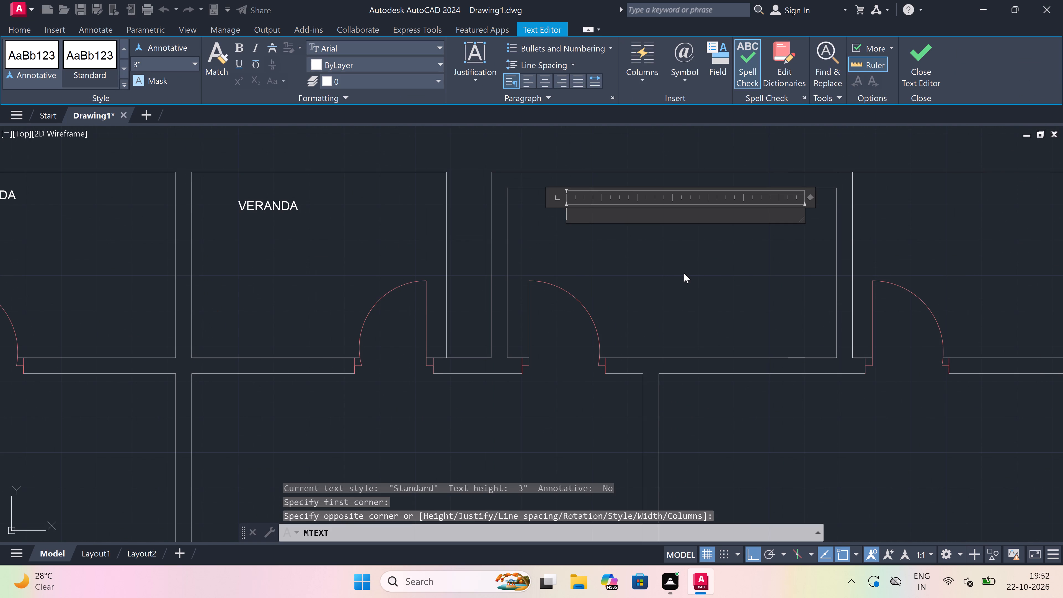
text(7'-)
key(0)
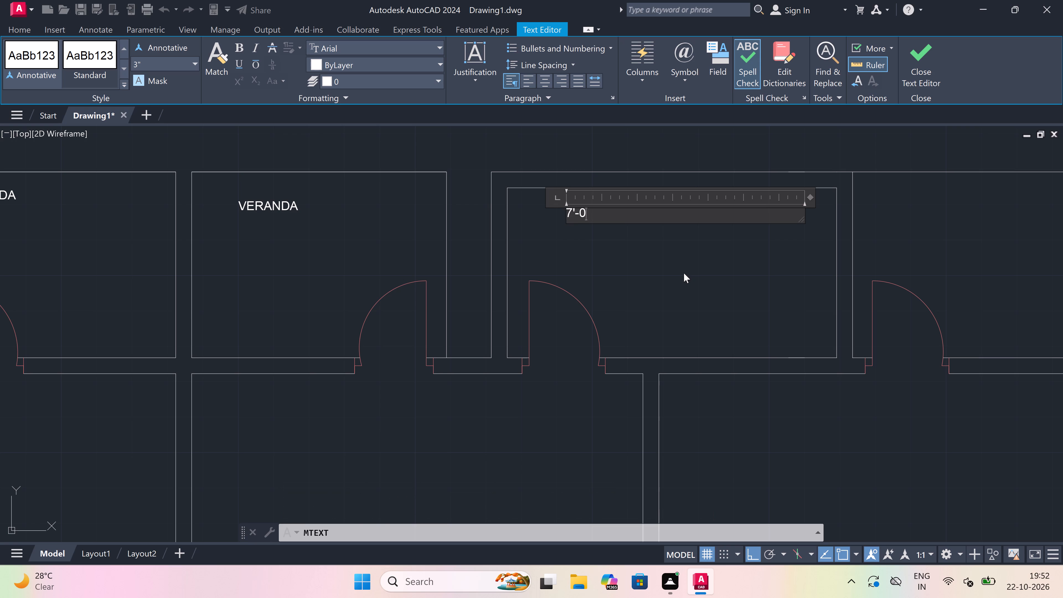
key(x)
text(4'-0")
key(Return)
text(BA)
text(THROOM)
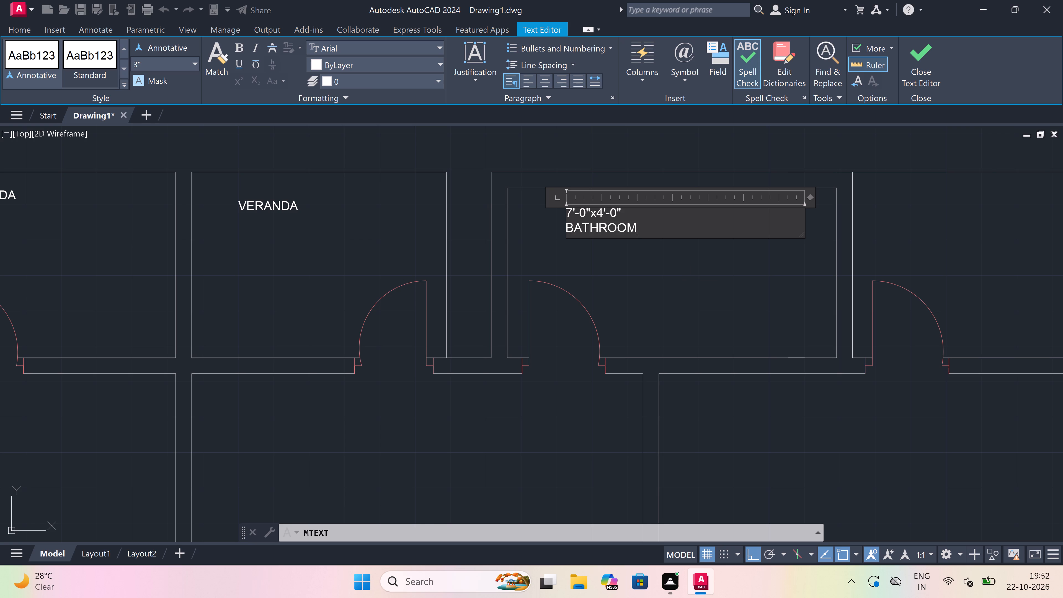
click(692, 266)
scroll(680, 254, down, 4)
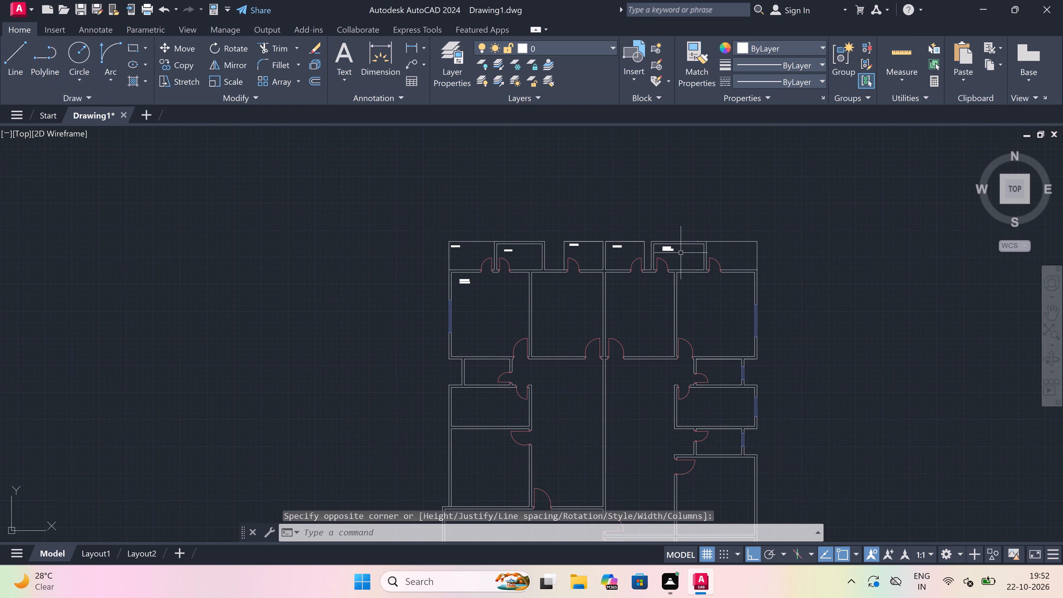
Add the multiline text VERANDA in the last top-row room, on the far side of the 7'-0"x4'-0" BATHROOM.
scroll(740, 252, up, 4)
key(space)
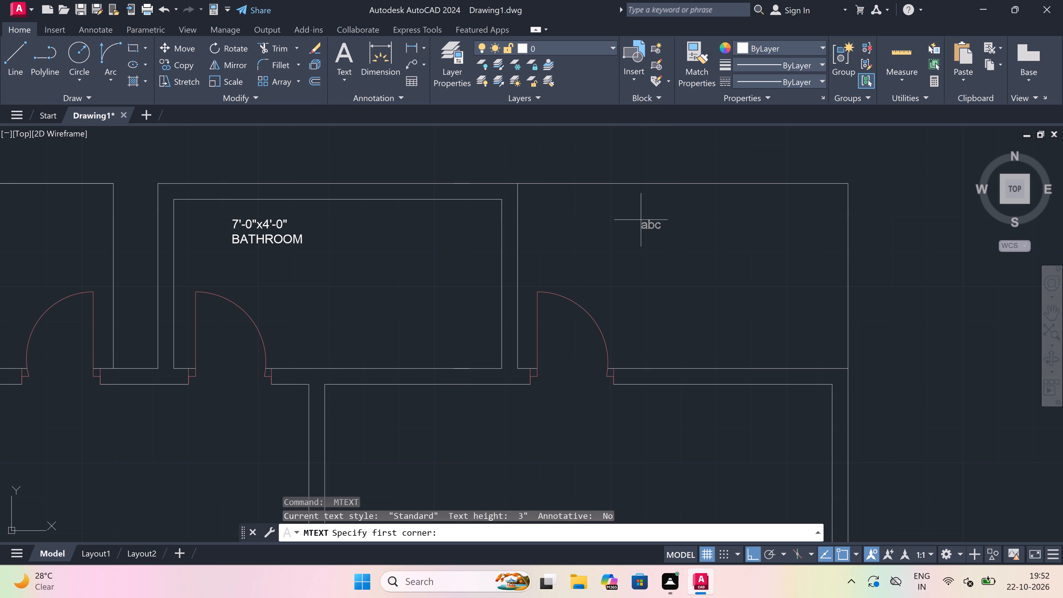
click(569, 216)
click(725, 262)
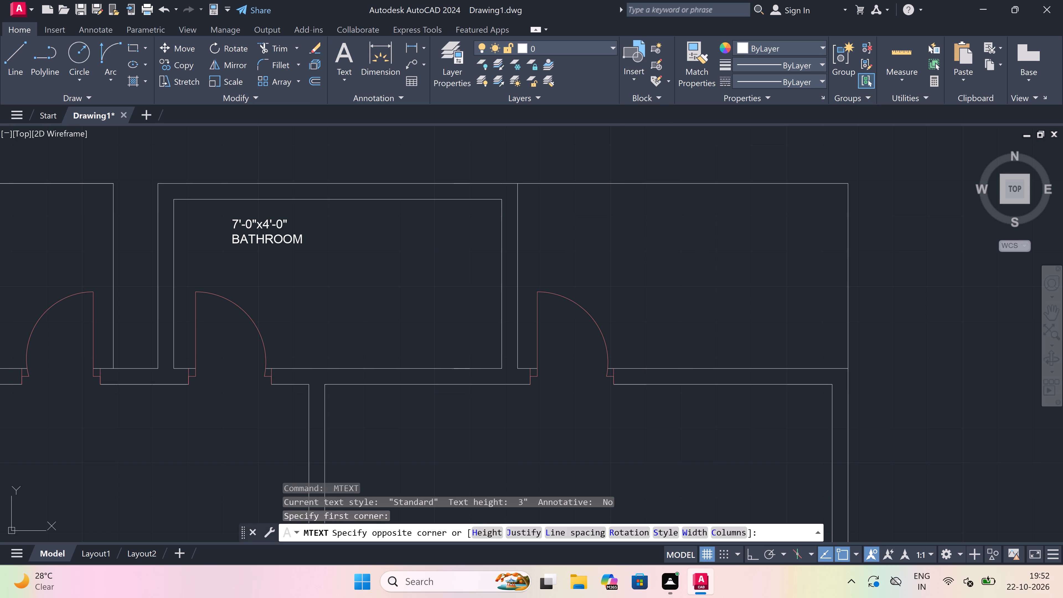
text(VERANDA)
click(663, 261)
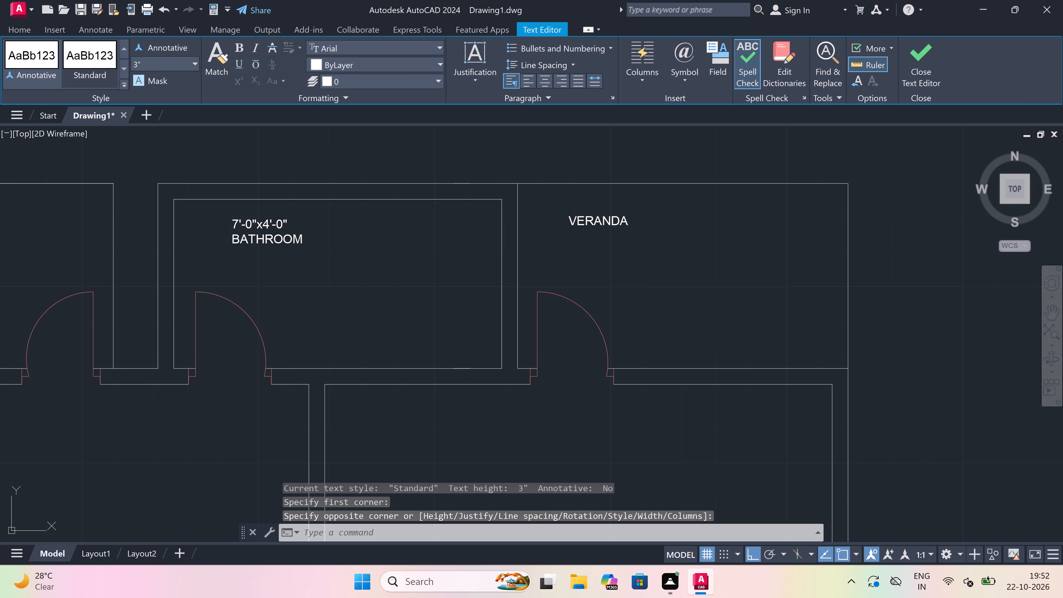
Add a two-line multiline text, 12'-0"x13'-0" over BEDROOM, in the large windowed room below the rightmost veranda.
scroll(664, 259, down, 6)
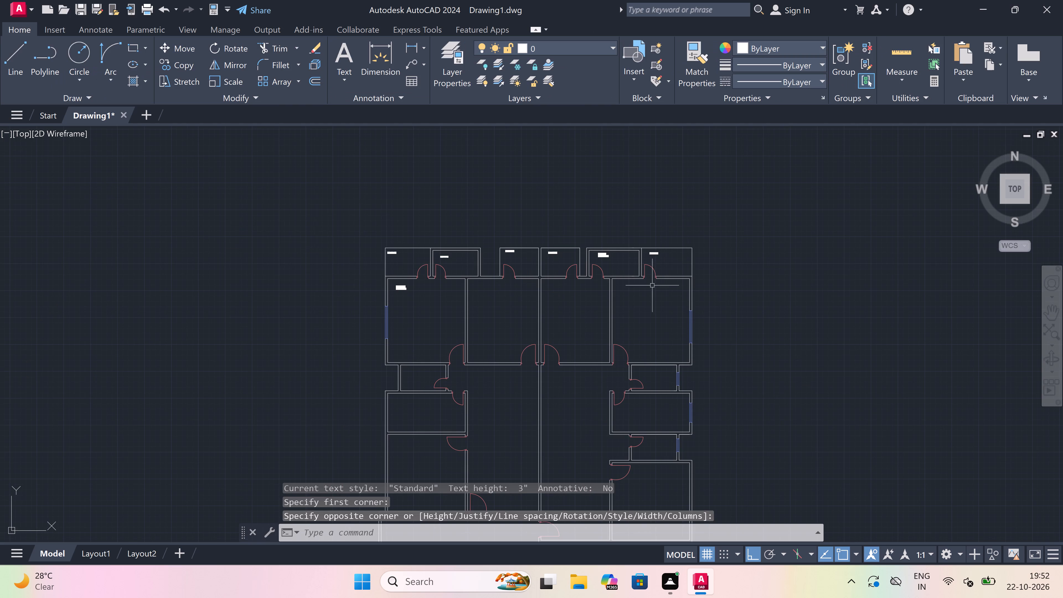
scroll(636, 313, up, 3)
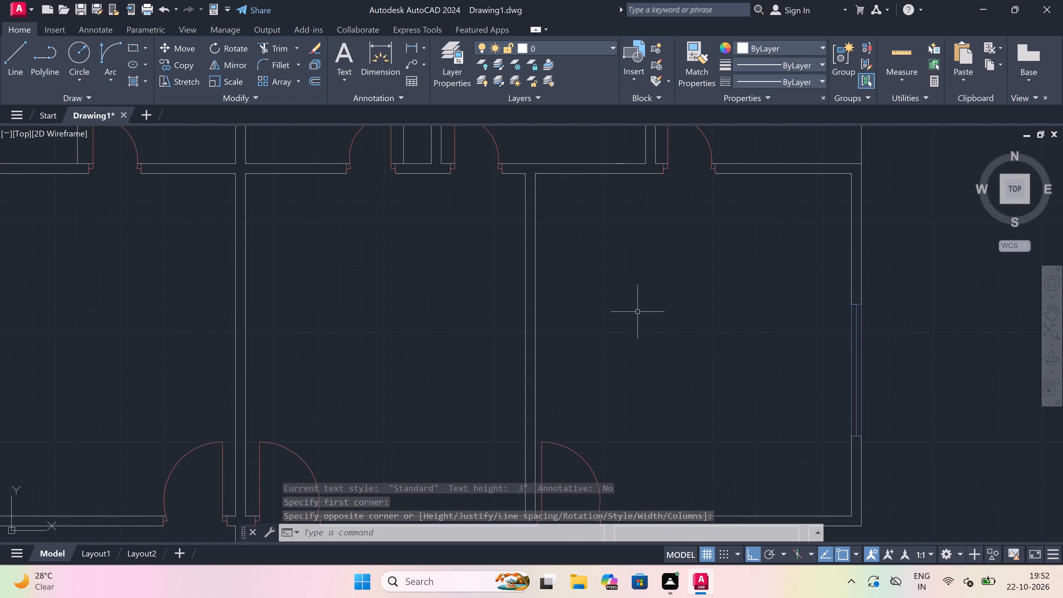
key(space)
click(573, 231)
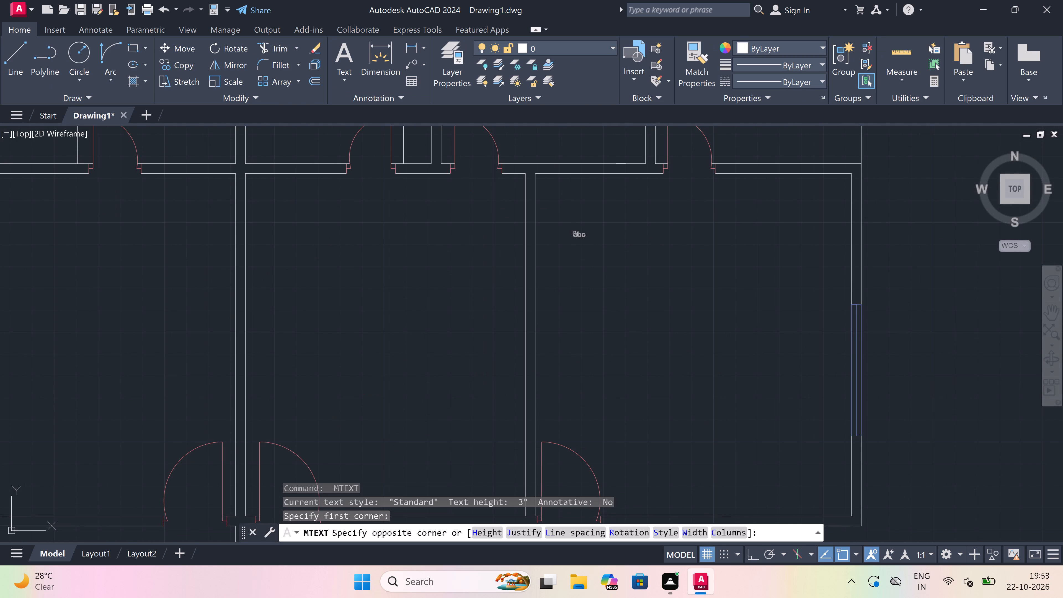
click(777, 281)
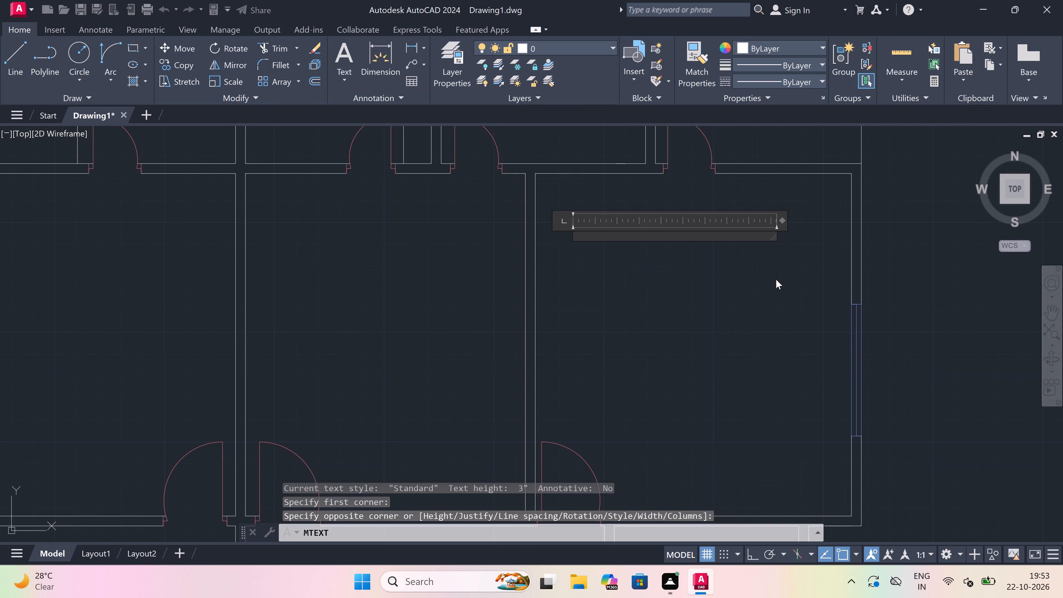
scroll(776, 279, up, 1)
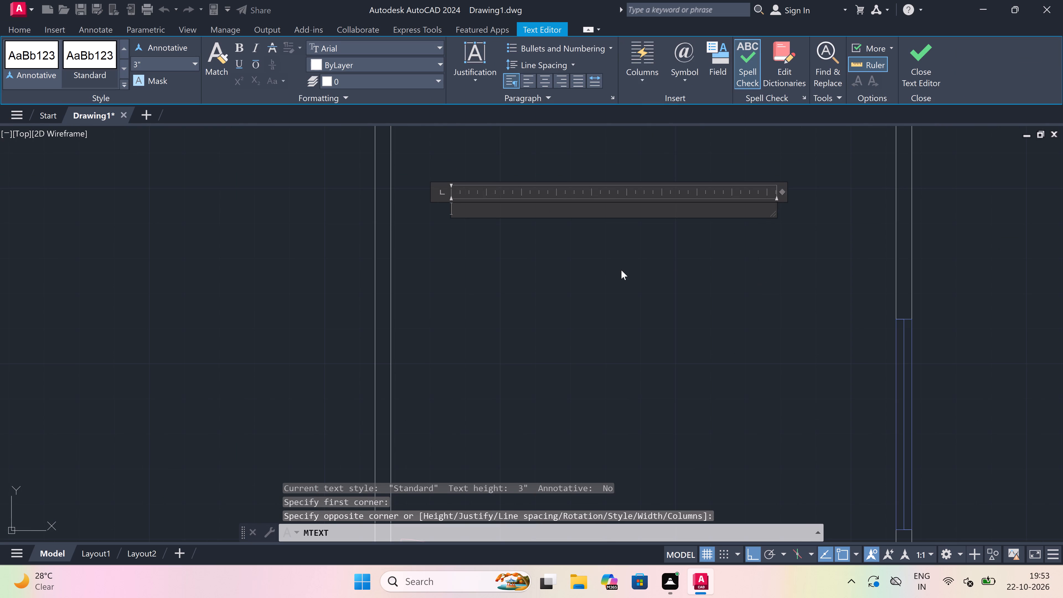
text(12)
text('-0)
key(shift+quotedbl)
key(x)
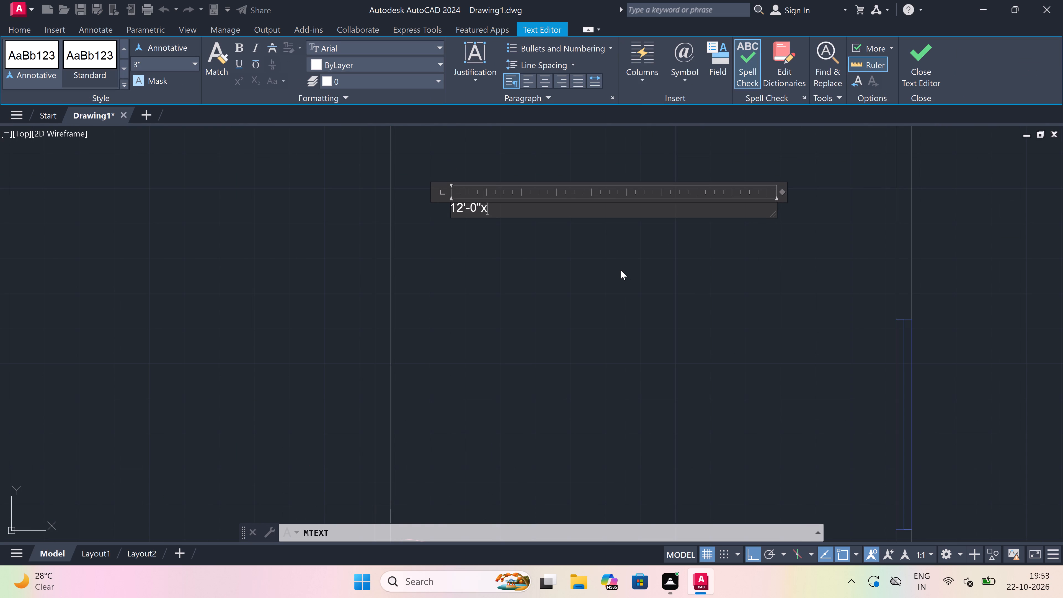
text(13'-0)
key(shift+quotedbl)
key(Return)
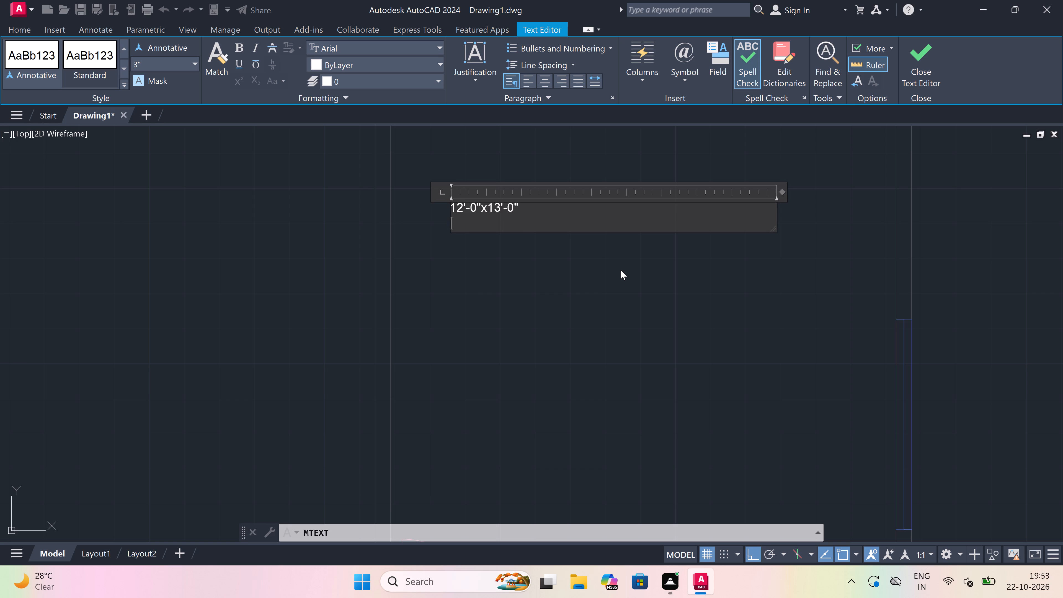
text(BEDROOM)
click(620, 270)
Add a two-line multiline text, 11'-0"x13'-0" over BEDROOM, in the room between the central dividing wall and the 12'-0"x13'-0" bedroom just labelled.
scroll(620, 261, down, 5)
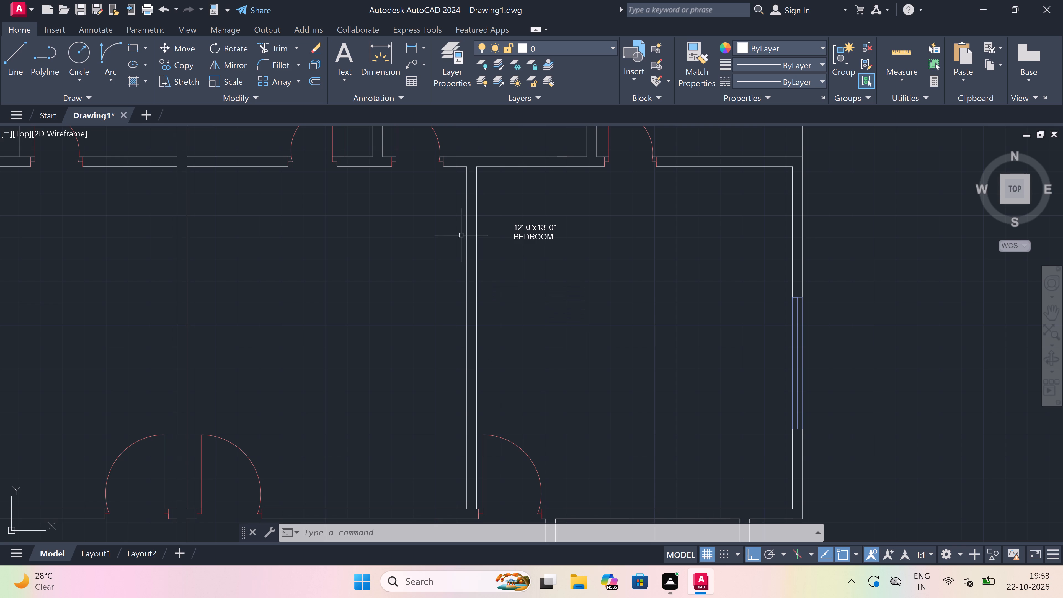
key(space)
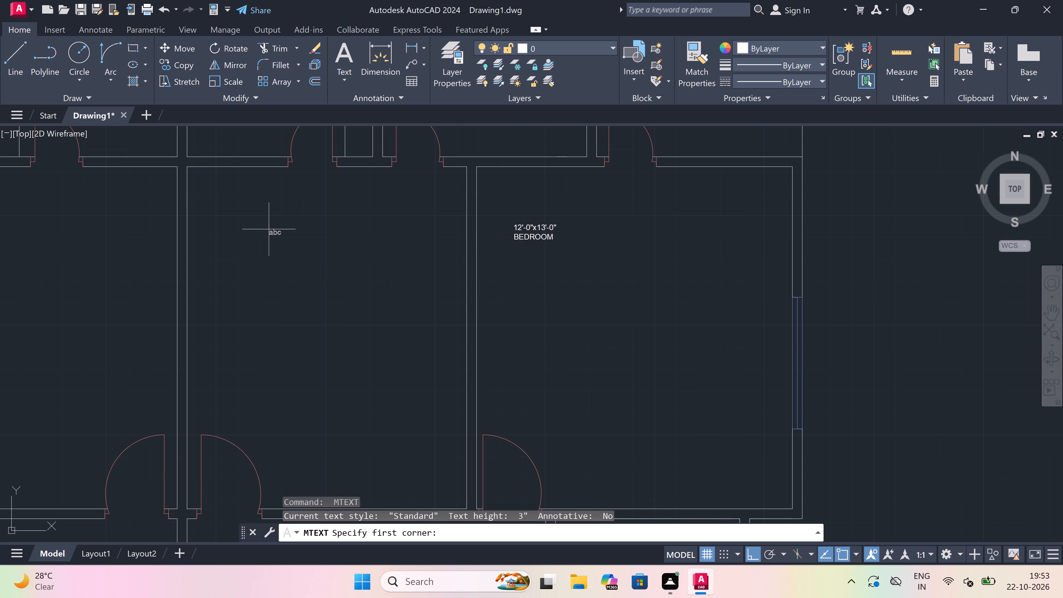
click(228, 225)
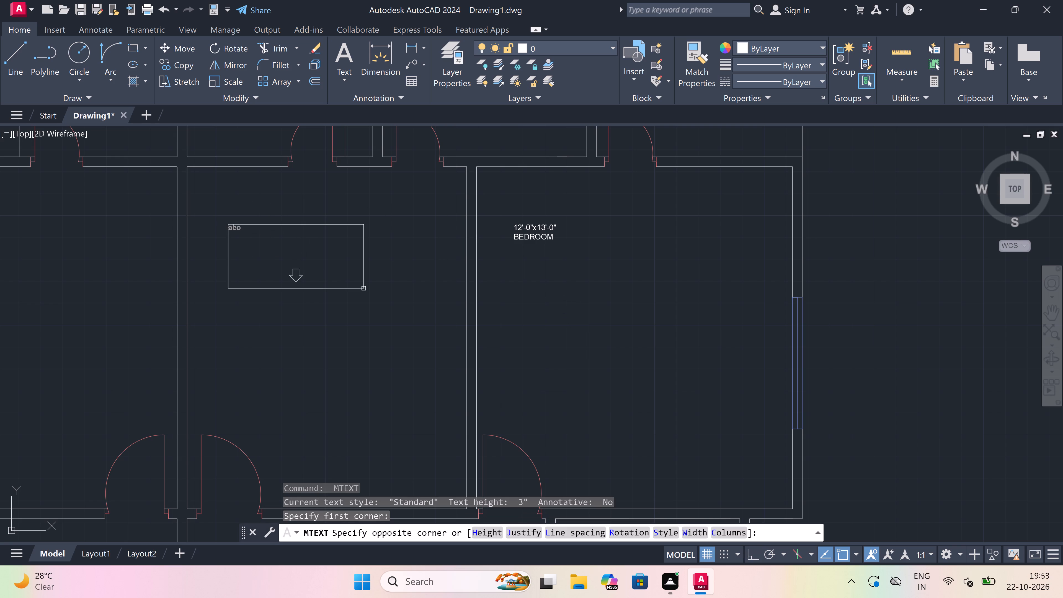
click(476, 300)
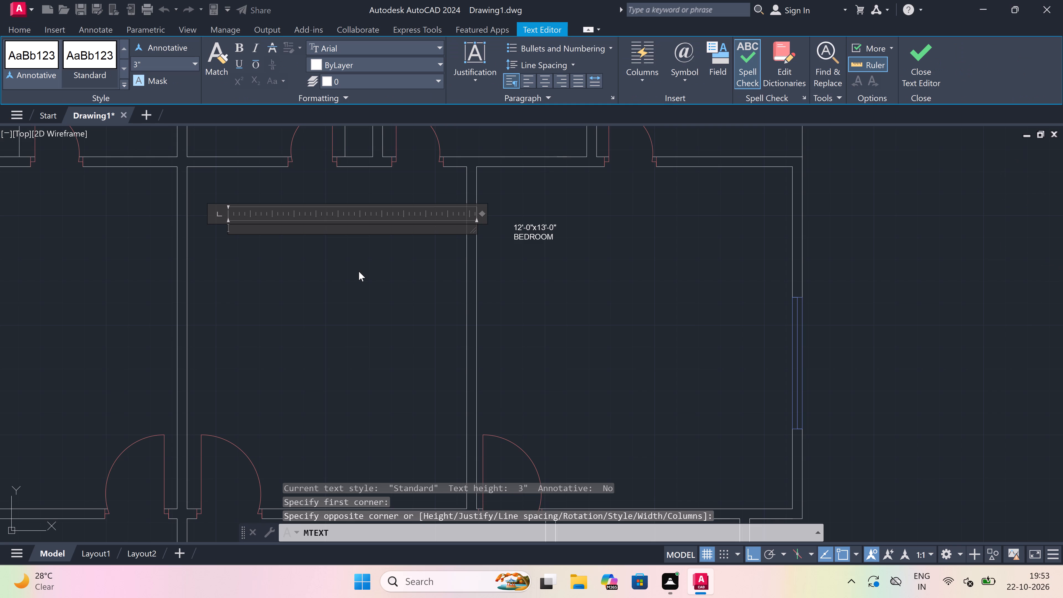
text(11)
text('-0)
key(shift+quotedbl)
key(x)
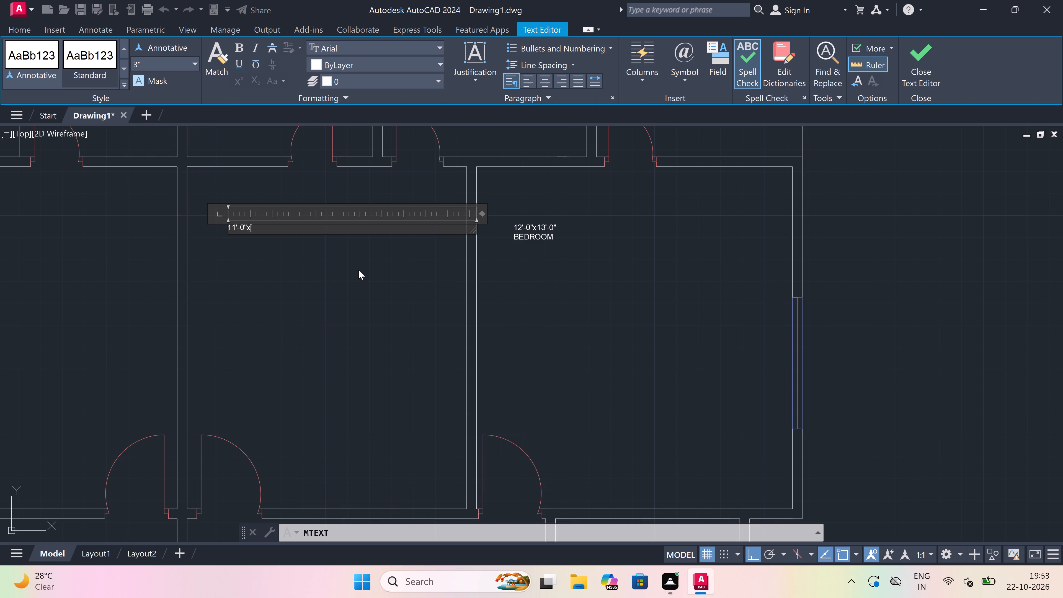
text(13'-0")
key(Return)
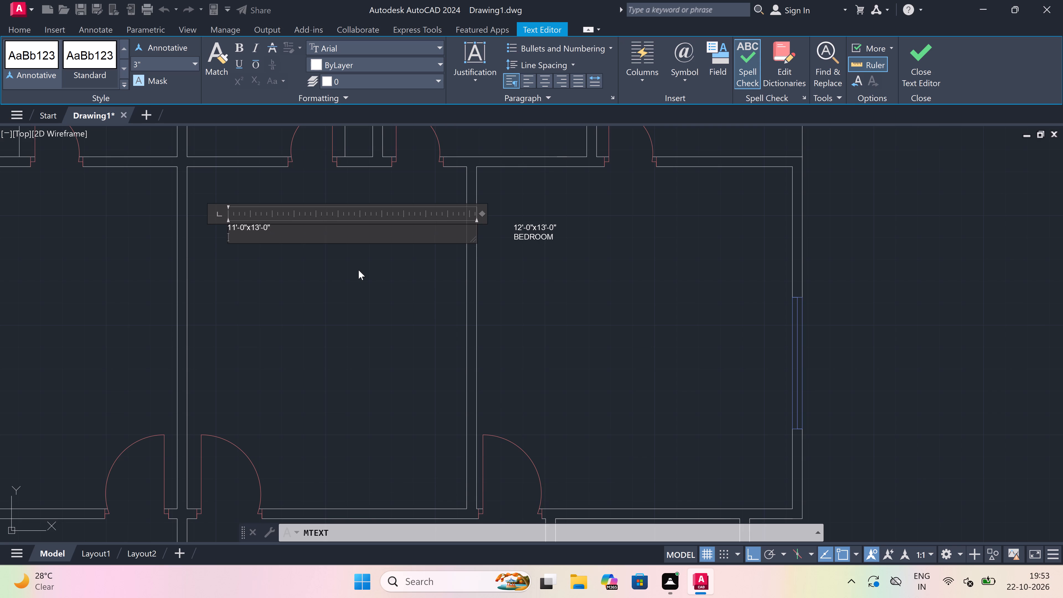
text(BEDROOM)
click(359, 270)
Add a two-line multiline text, 11'-0"x13'-0" over BEDROOM, in the matching room on the other side of the central dividing wall.
scroll(359, 270, down, 6)
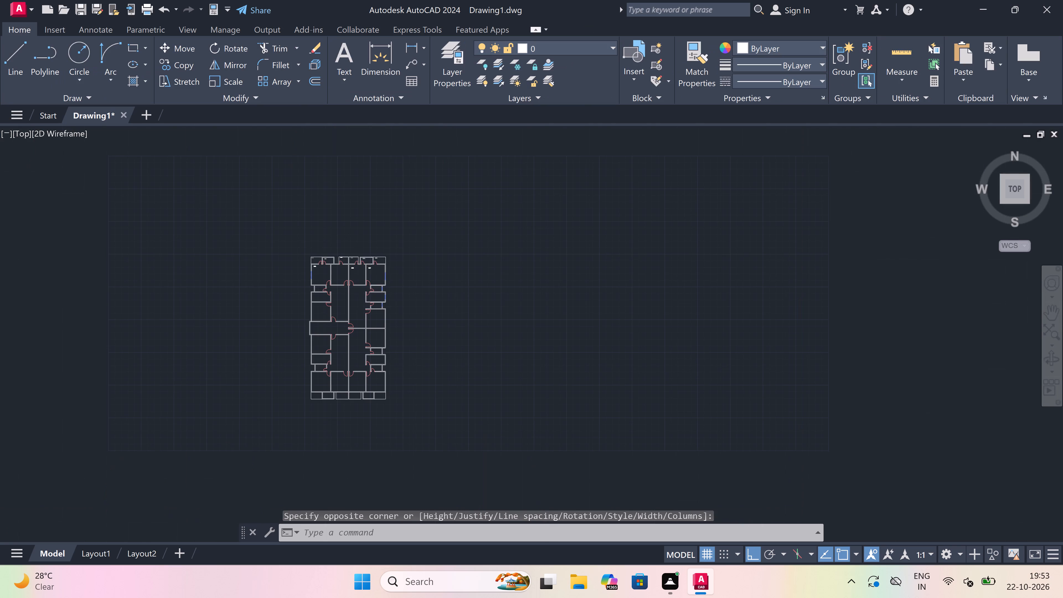
scroll(343, 273, up, 3)
scroll(296, 226, up, 1)
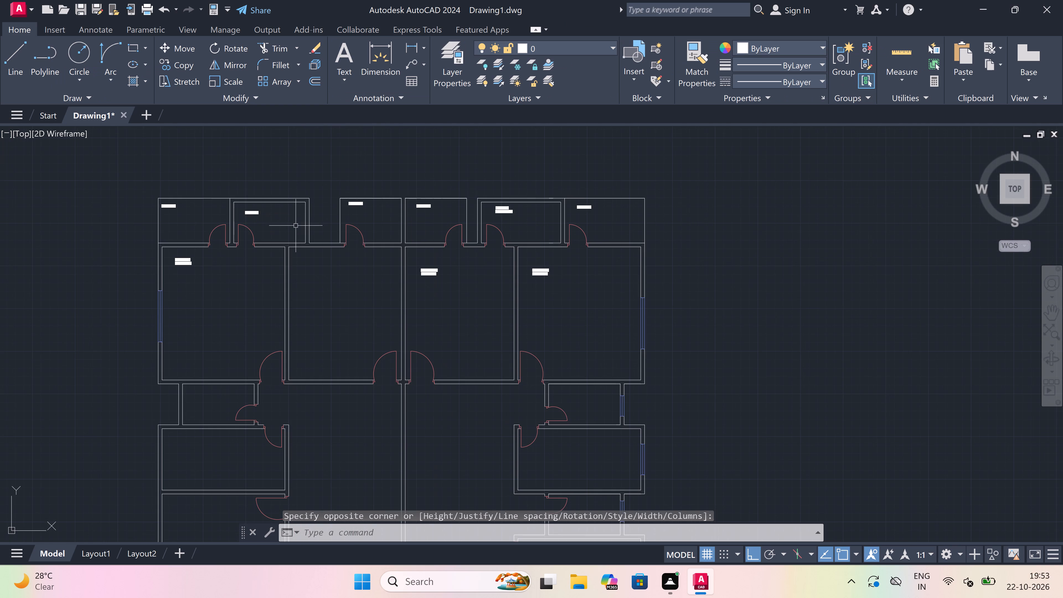
scroll(296, 252, up, 1)
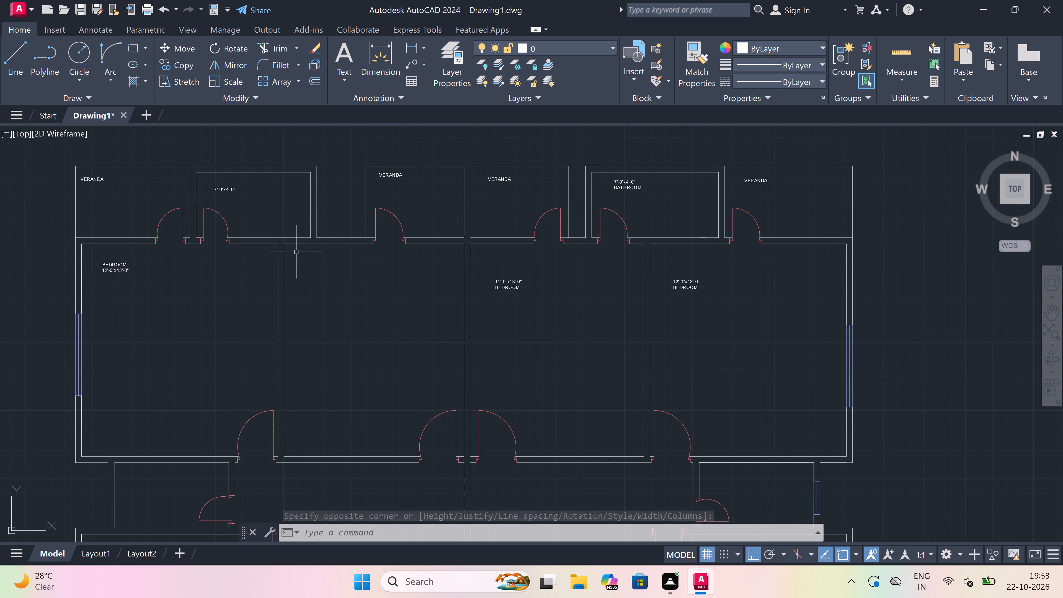
scroll(298, 265, up, 1)
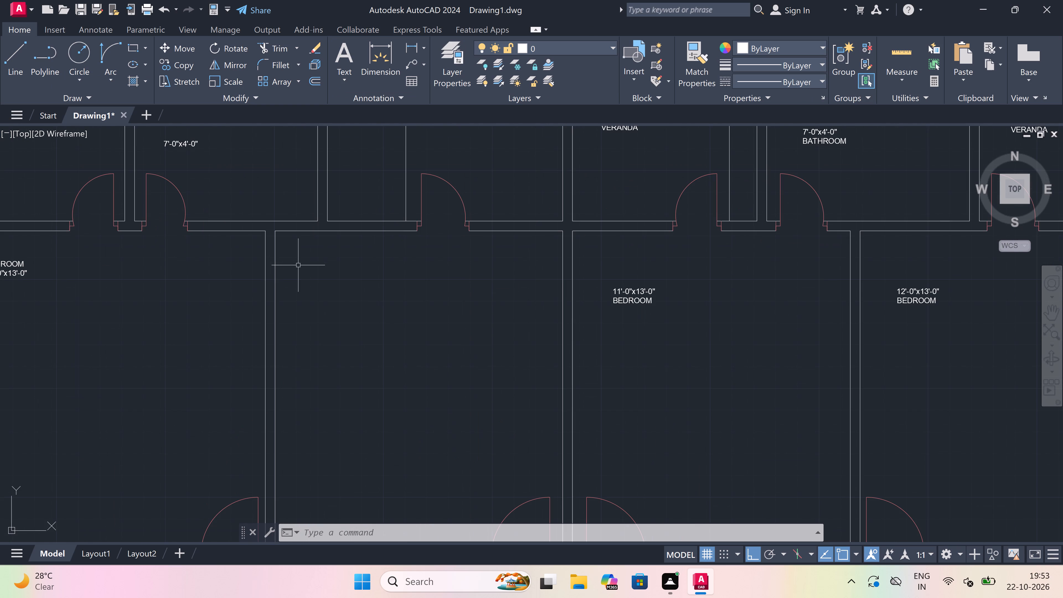
key(space)
click(309, 281)
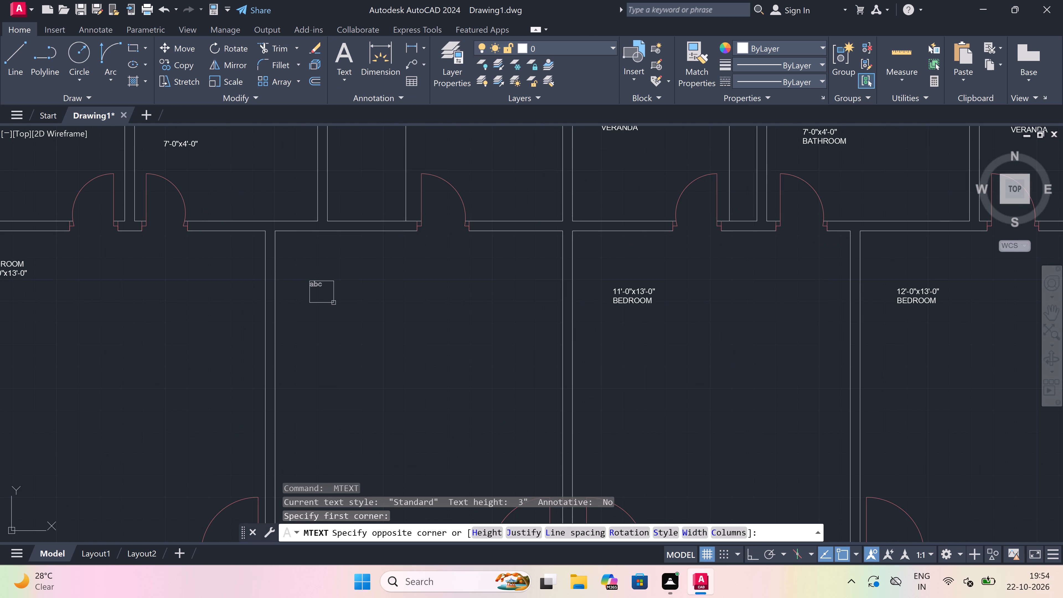
click(508, 356)
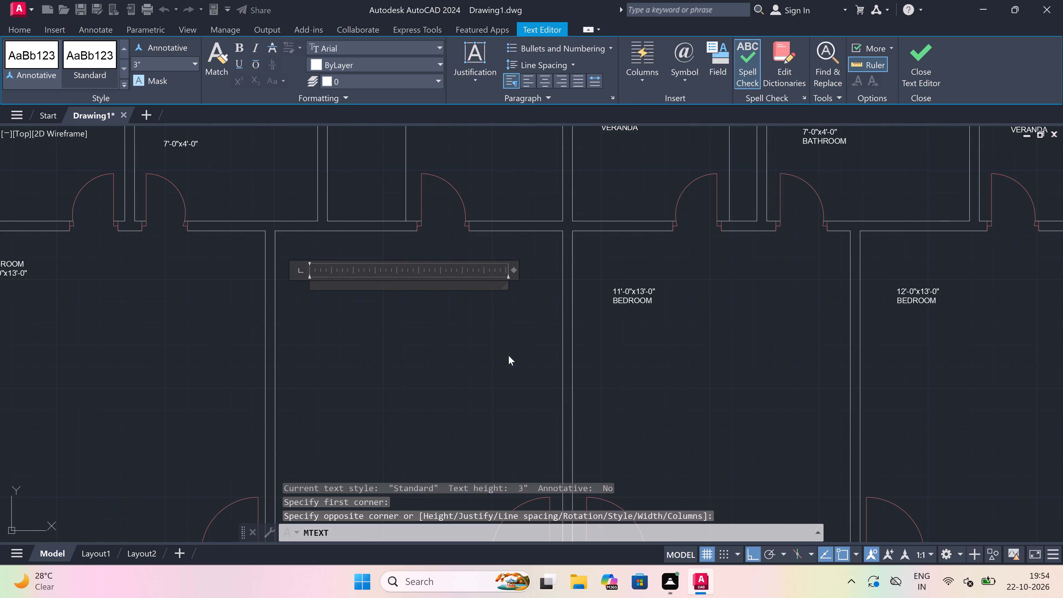
text(11)
text('-0)
text("x)
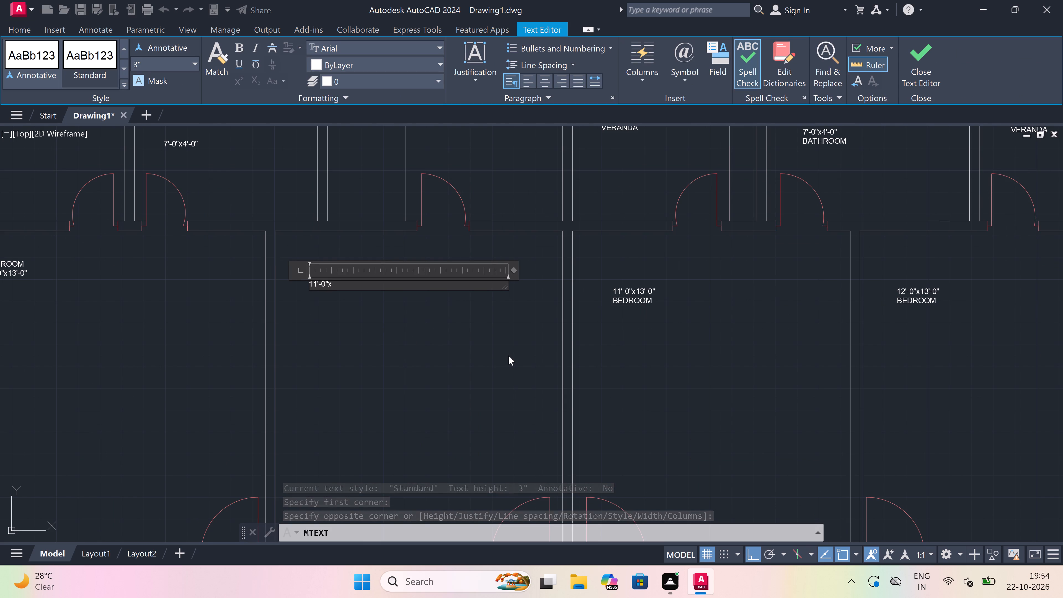
text(13)
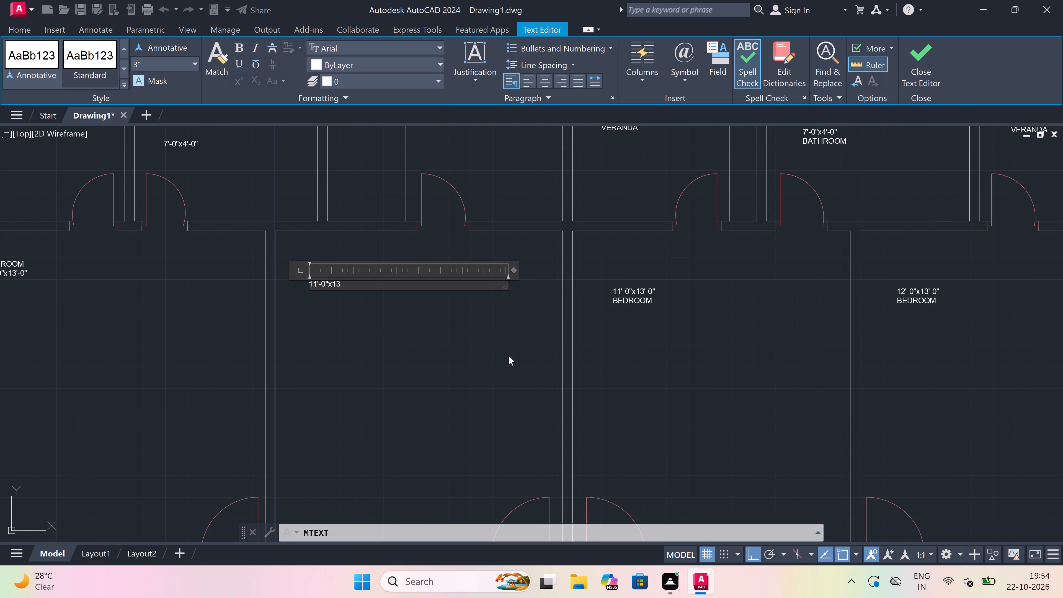
text('-0")
key(Return)
key(b)
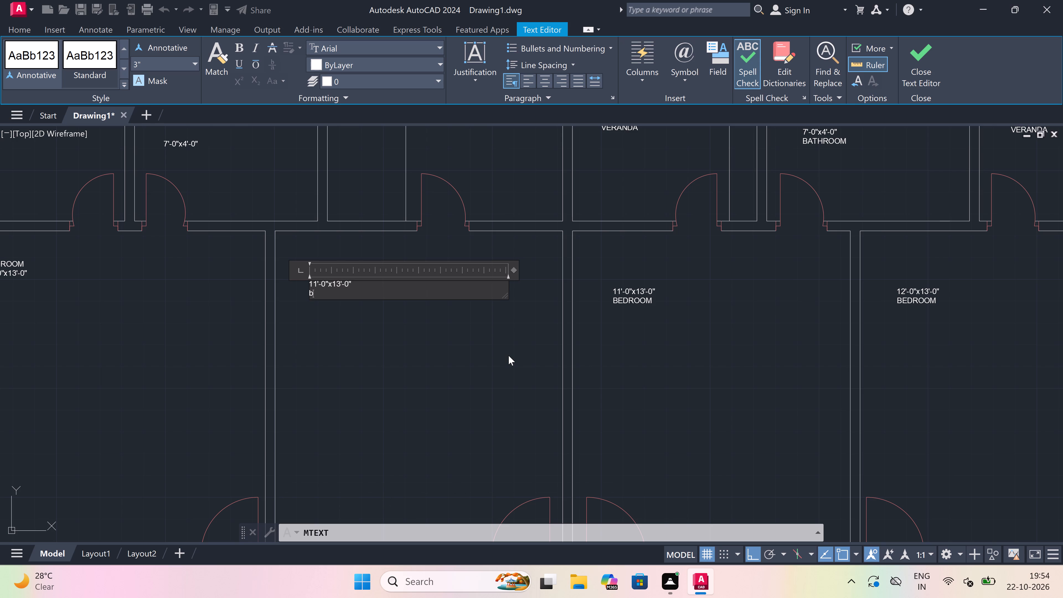
key(BackSpace)
text(BEDROOM)
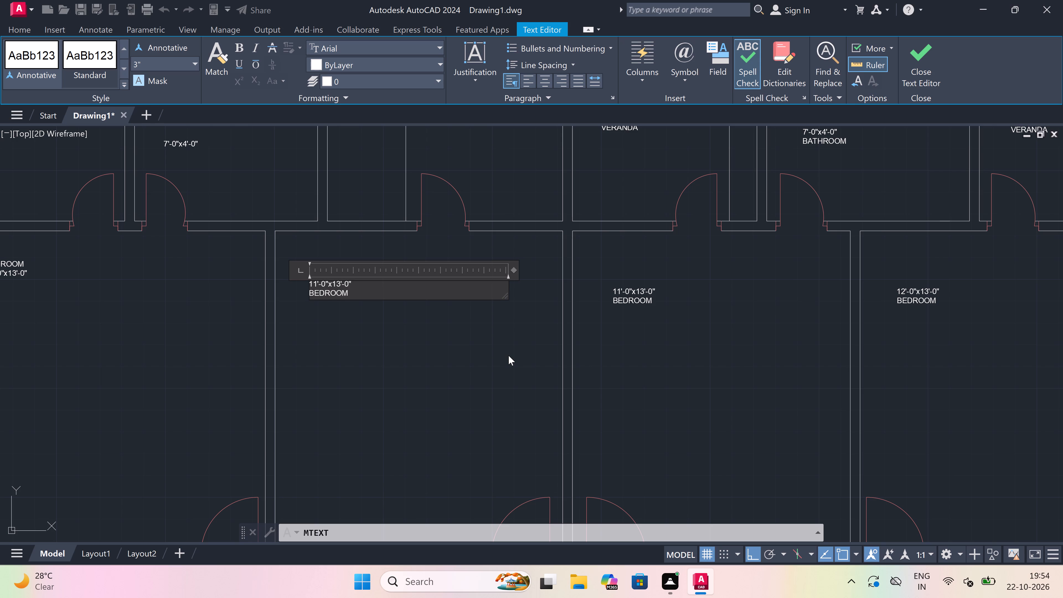
click(508, 355)
Add a two-line multiline text, 7'-0"x4'-0" over BATH ROOM, in the small room directly below the leftmost 12'-0"x13'-0" bedroom.
scroll(508, 355, down, 8)
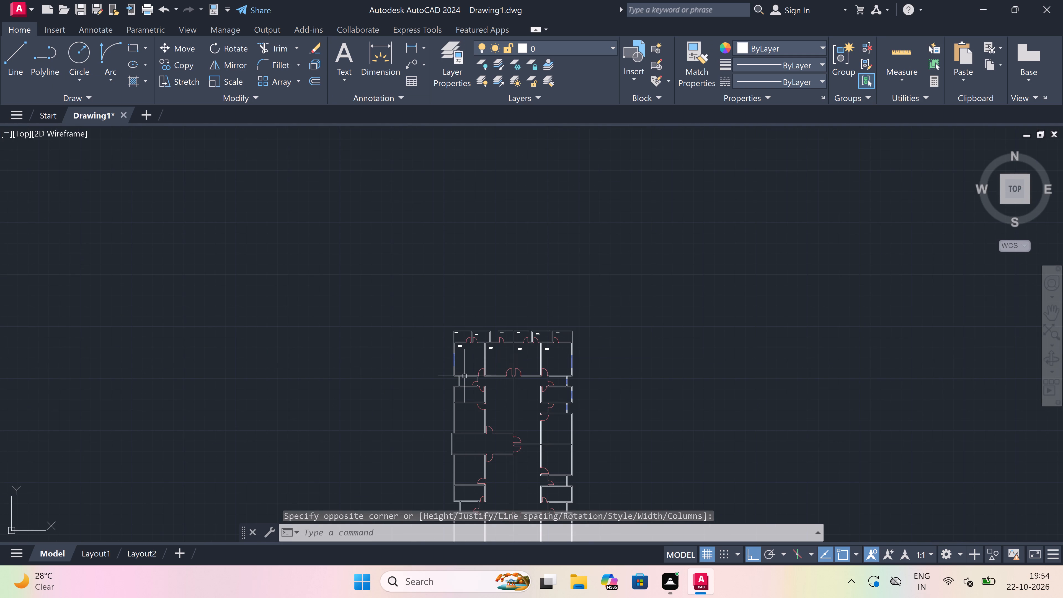
scroll(464, 380, up, 4)
key(space)
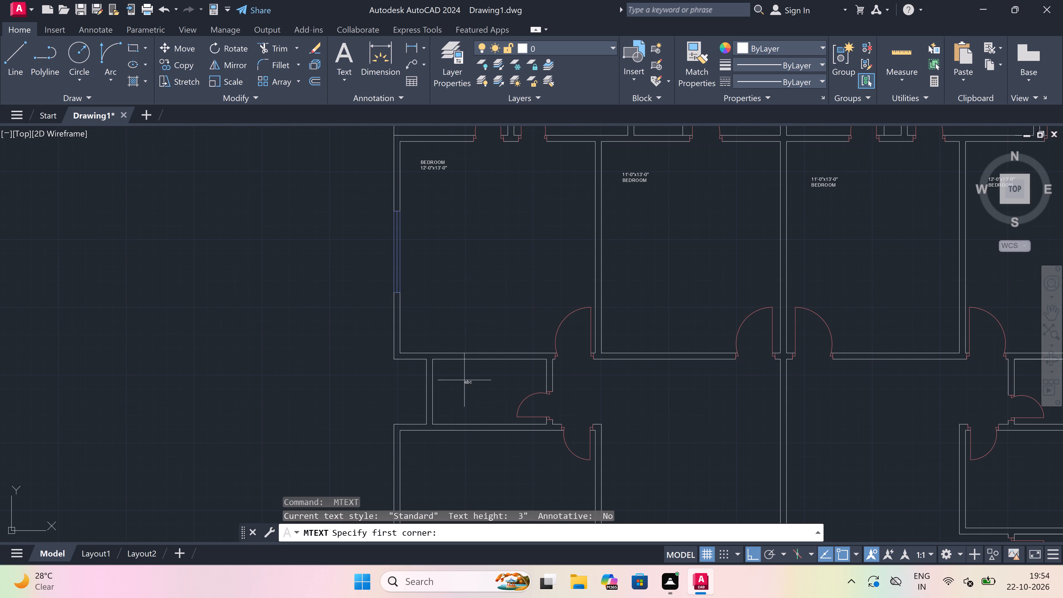
click(451, 377)
click(503, 395)
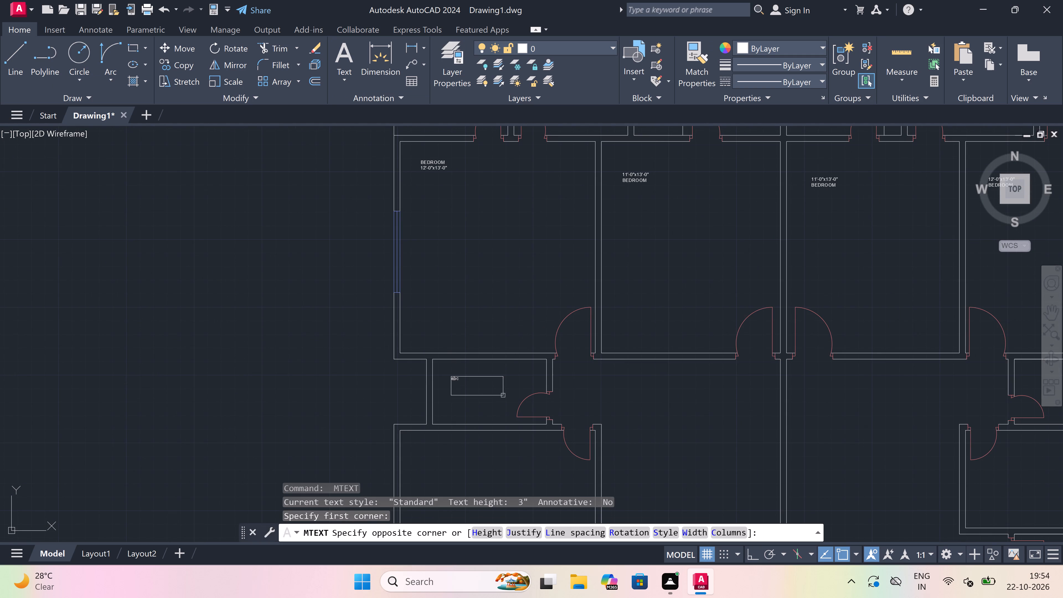
scroll(503, 395, up, 2)
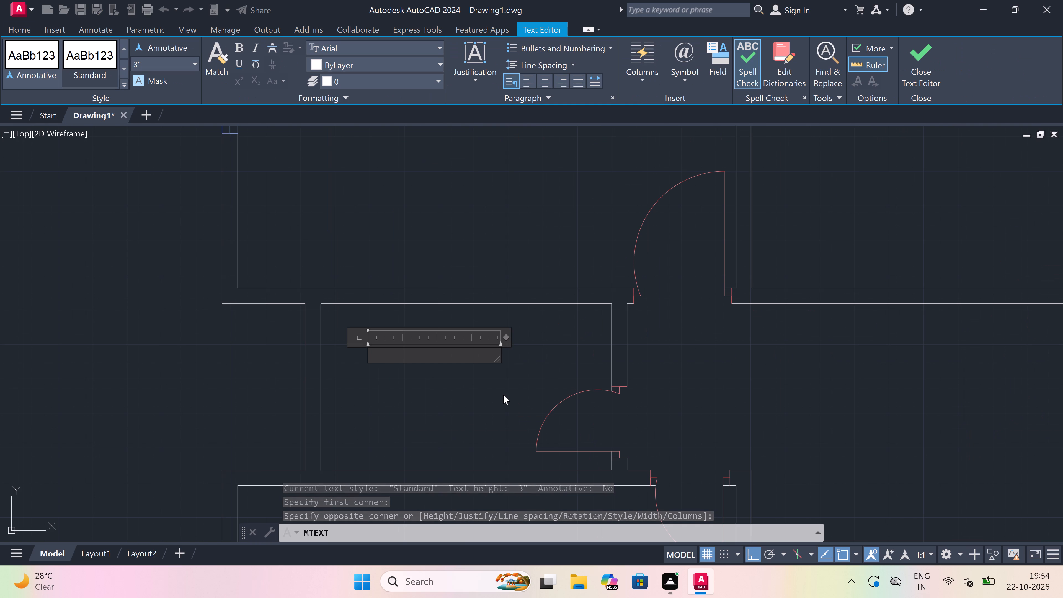
key(7)
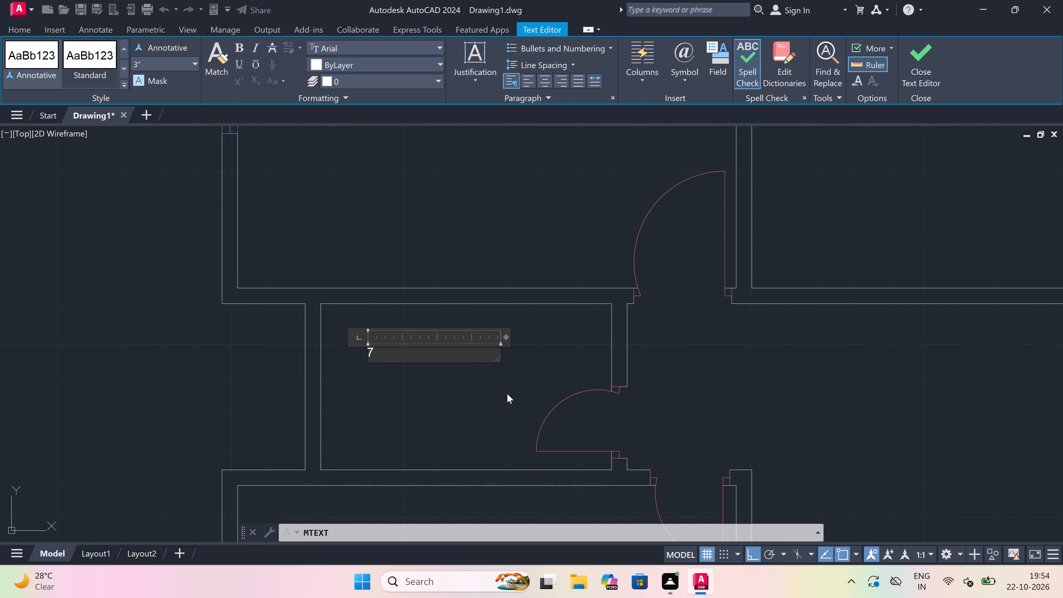
text('-0)
key(4)
text('-0")
key(Return)
text(BA)
text(TH)
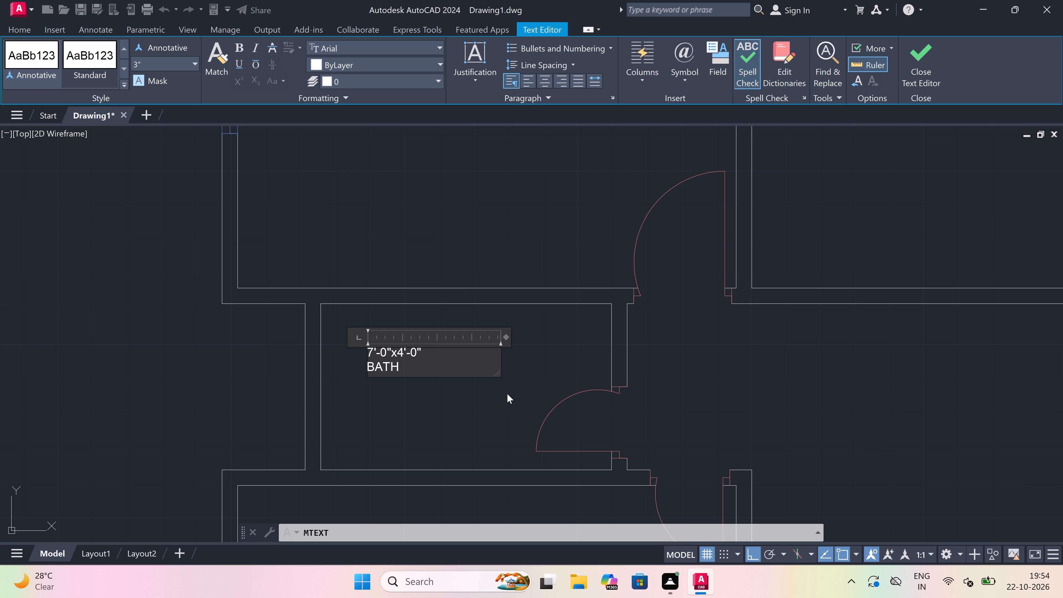
key(space)
text(R)
text(OOM)
click(507, 391)
Add a two-line multiline text, 11'-0"x11'-0" over DINING, in the open area below the 11'-0"x13'-0" bedroom left of the central dividing wall.
scroll(507, 391, down, 4)
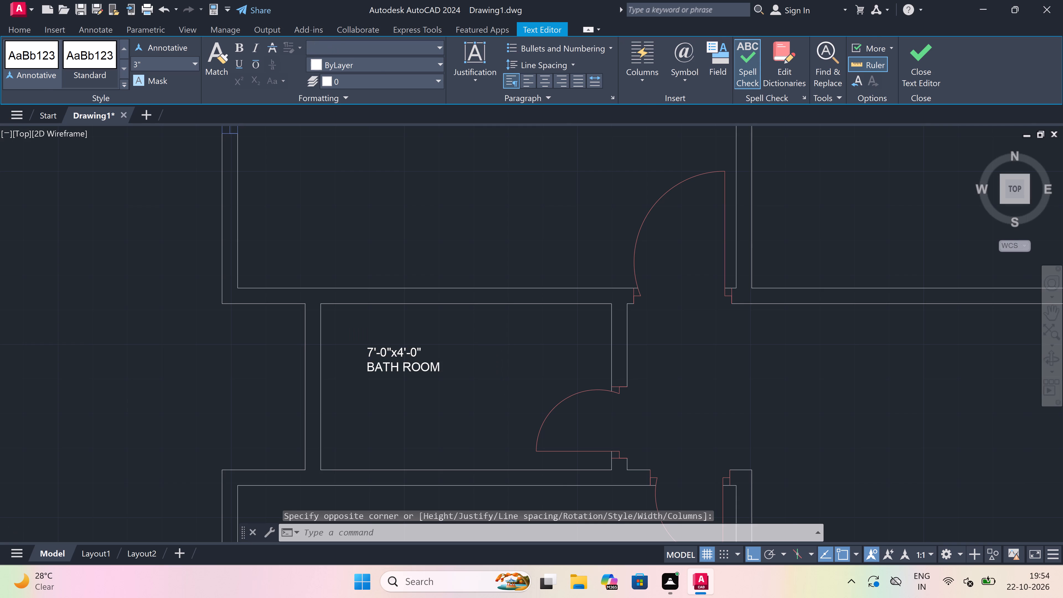
scroll(498, 418, down, 1)
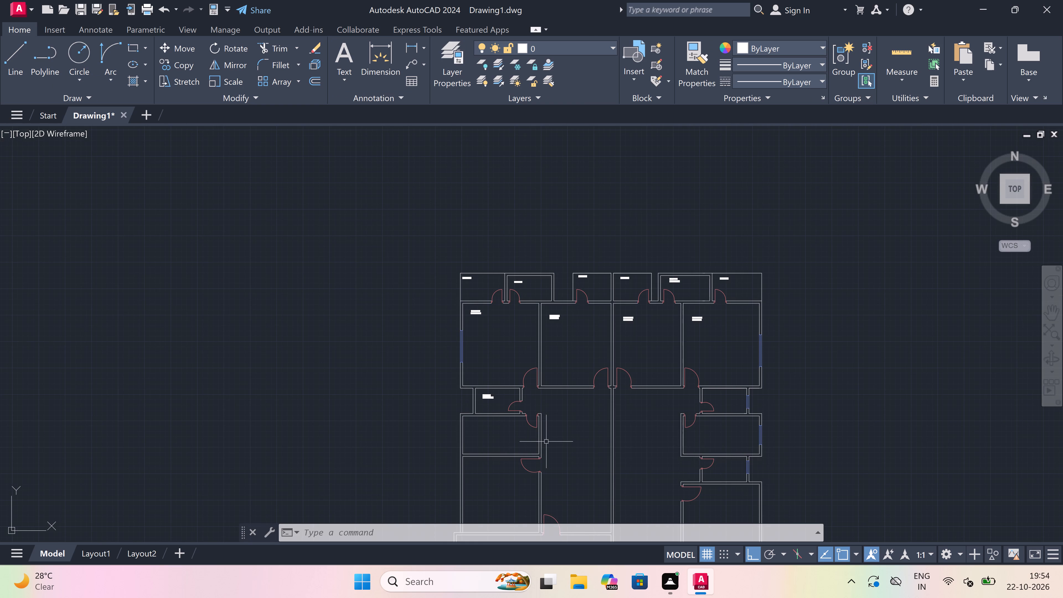
scroll(554, 423, up, 2)
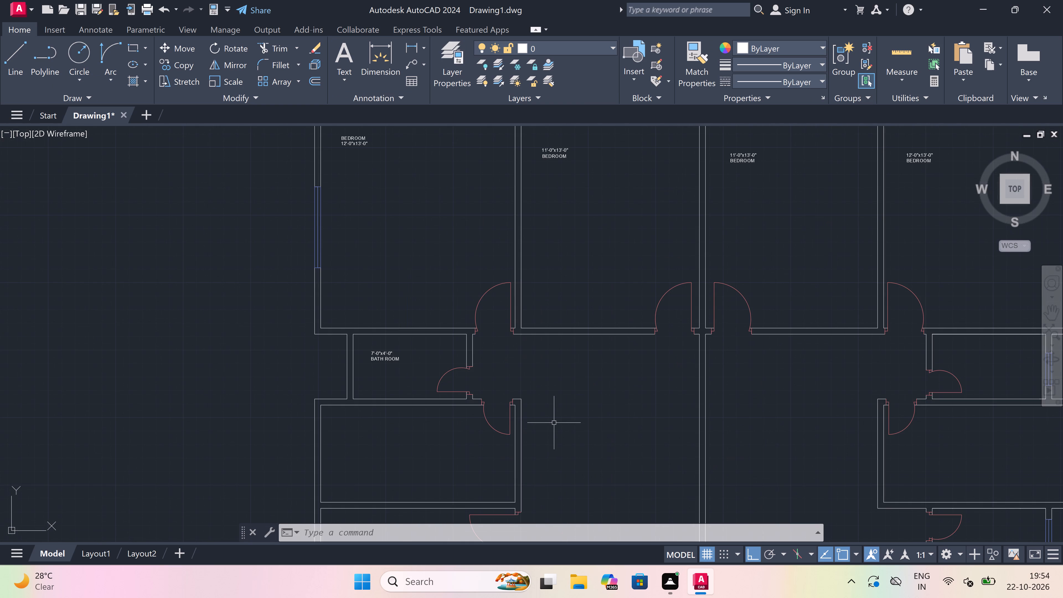
key(space)
click(545, 382)
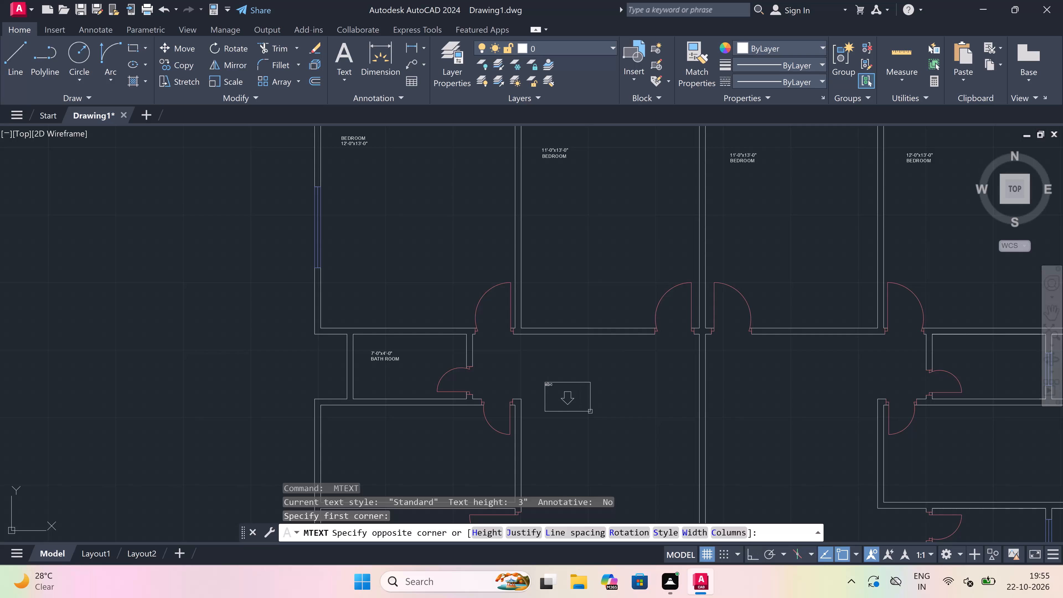
click(641, 413)
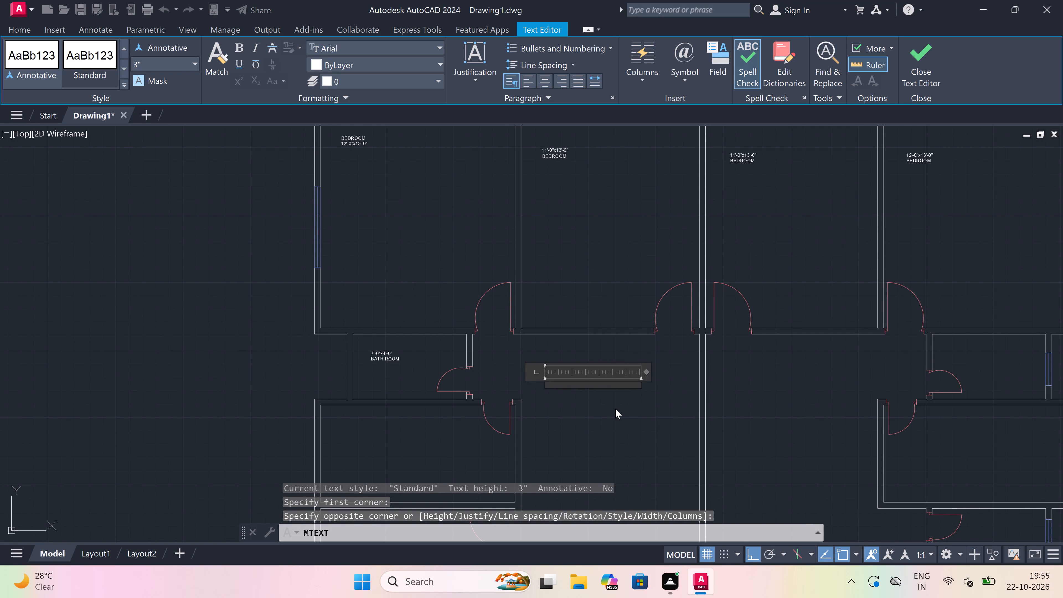
text(11)
key(apostrophe)
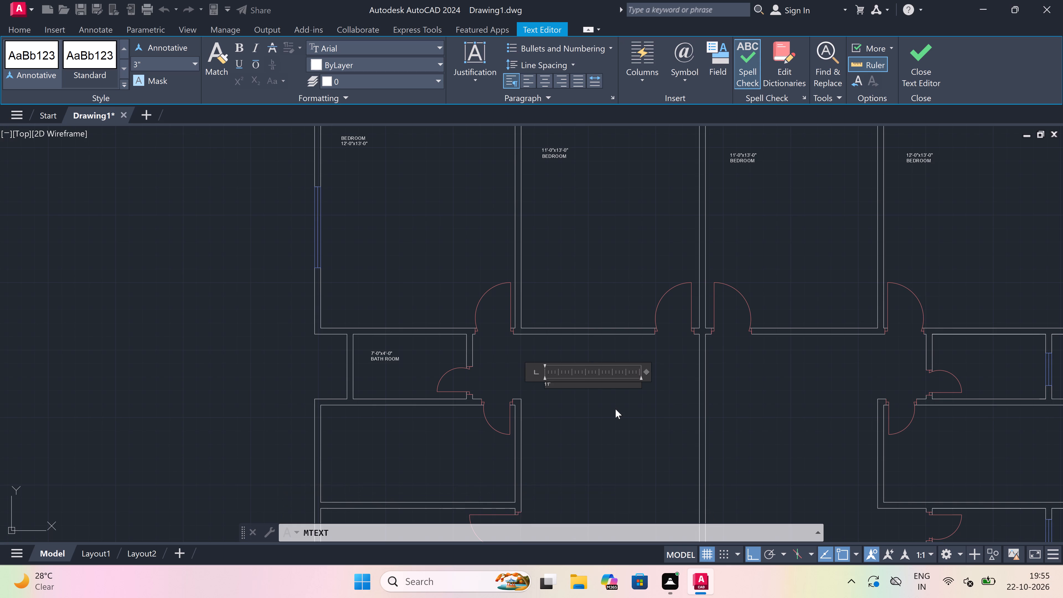
text(-0)
text(11'-)
text(0")
key(Return)
key(d)
text(INING)
click(582, 478)
Add a two-line multiline text, 12'-0"x6'-0" over KITCHEN, in the room directly below the 7'-0"x4'-0" BATH ROOM.
scroll(582, 478, down, 3)
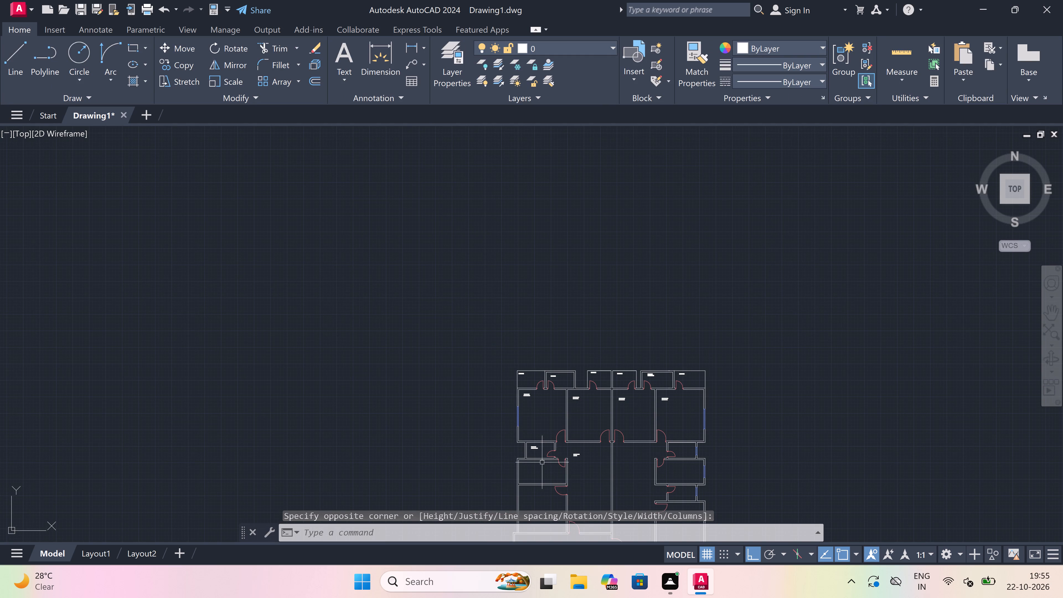
scroll(537, 466, up, 1)
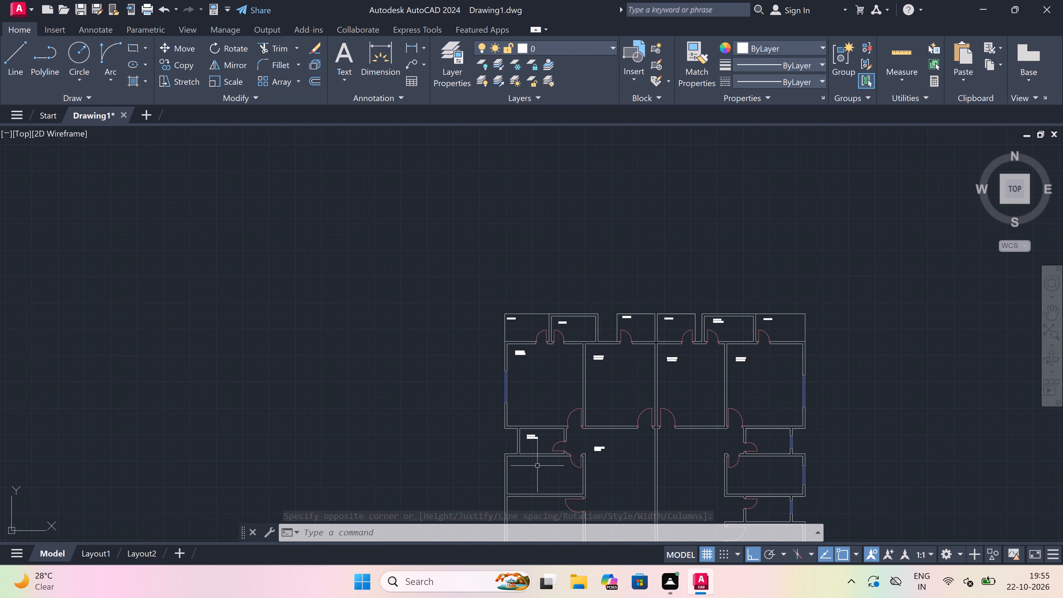
scroll(537, 466, up, 3)
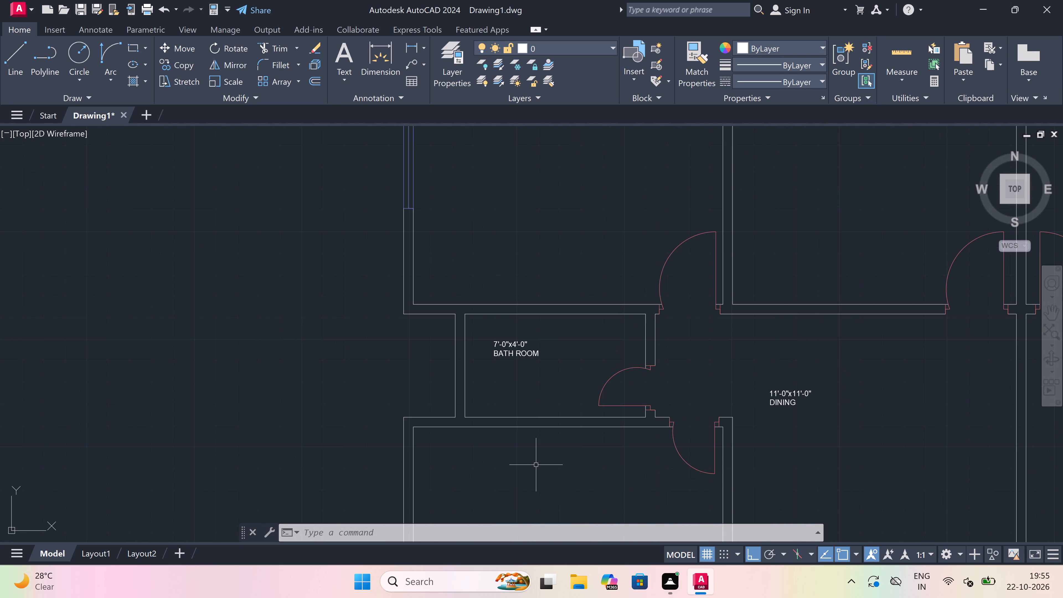
key(space)
click(491, 457)
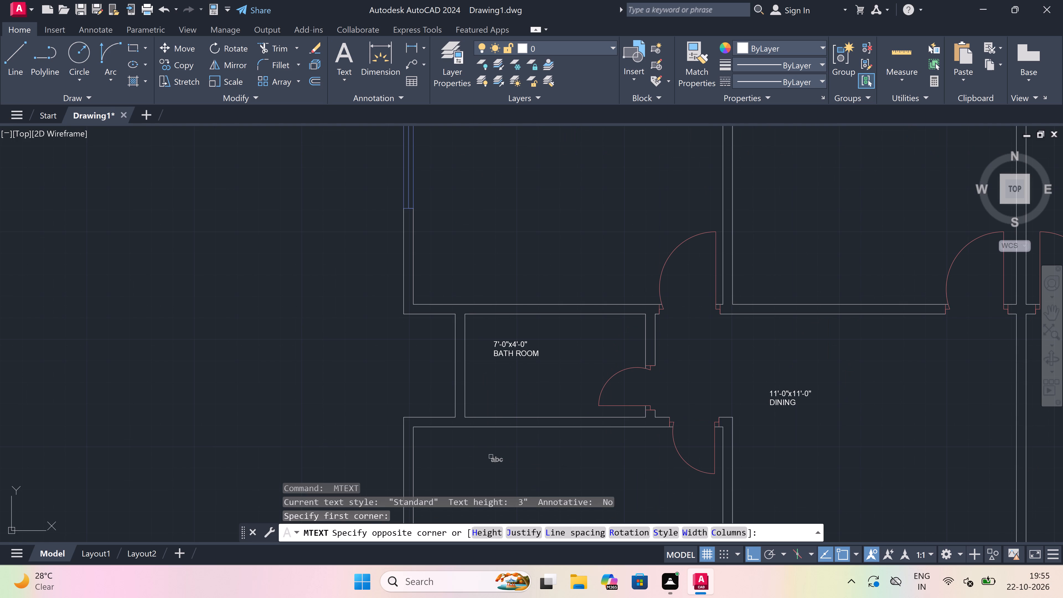
click(644, 480)
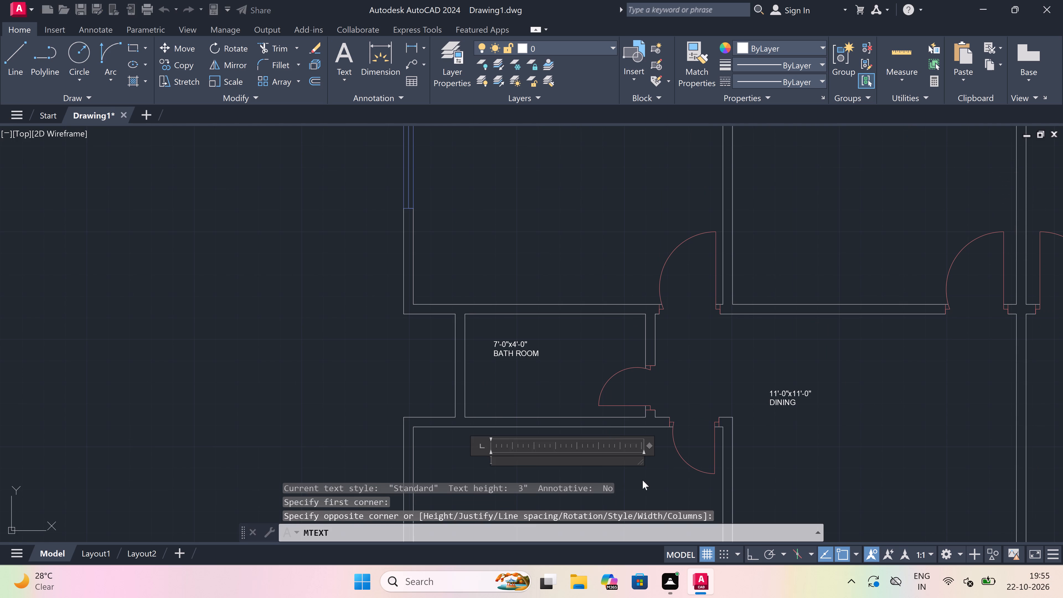
text(12)
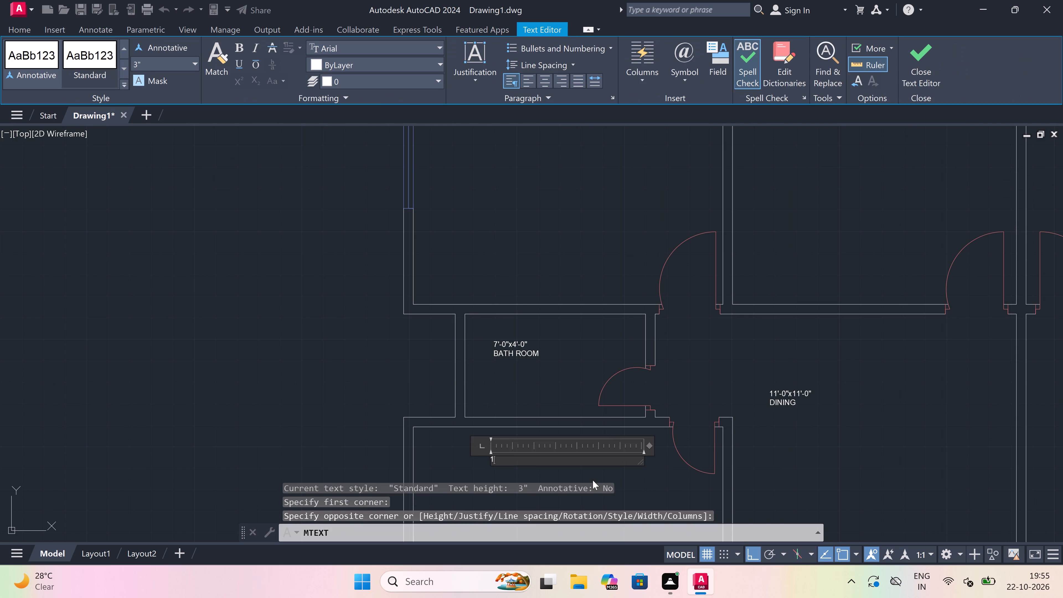
text('-)
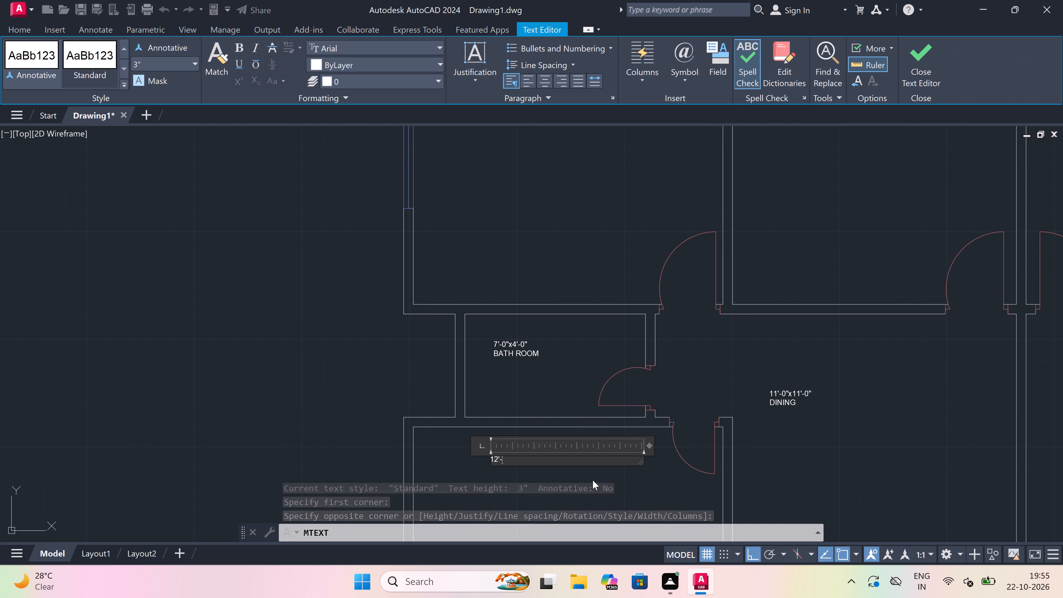
key(0)
text("x)
key(6)
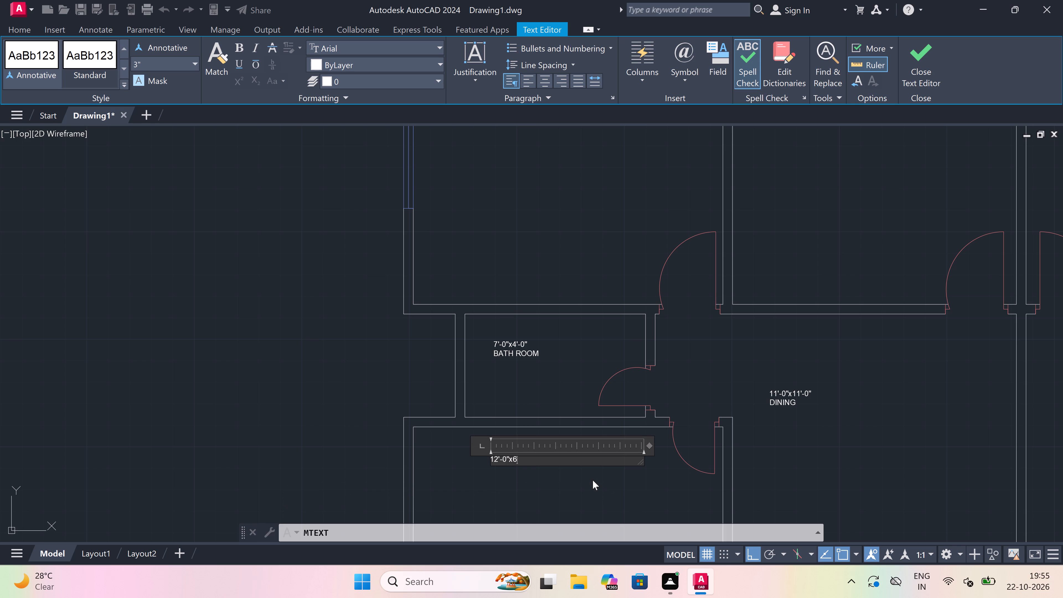
text('-)
key(0)
key(shift+quotedbl)
key(Return)
text(KITCHEN)
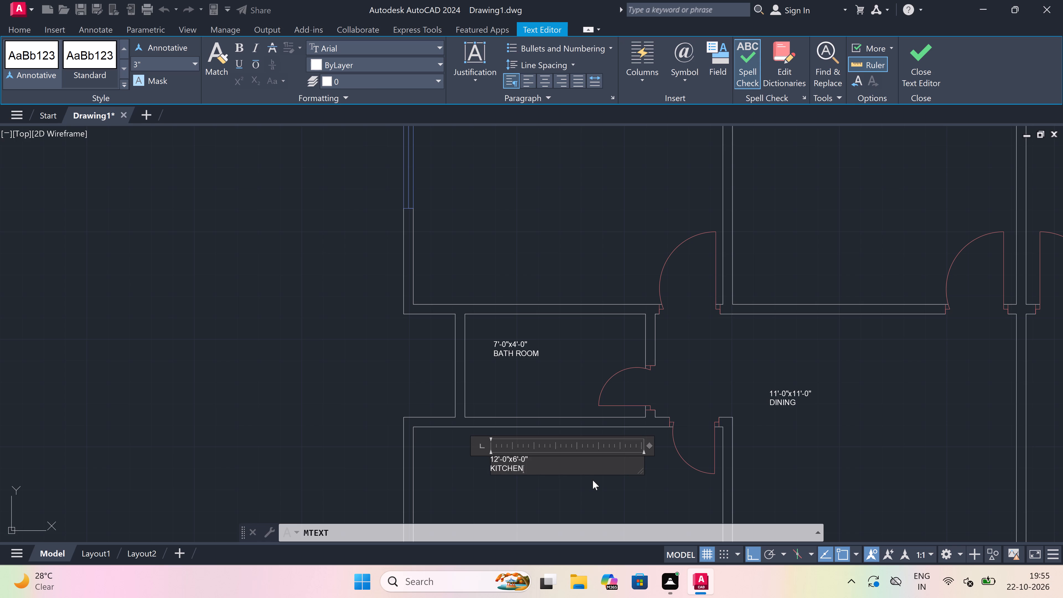
click(590, 485)
scroll(590, 485, down, 5)
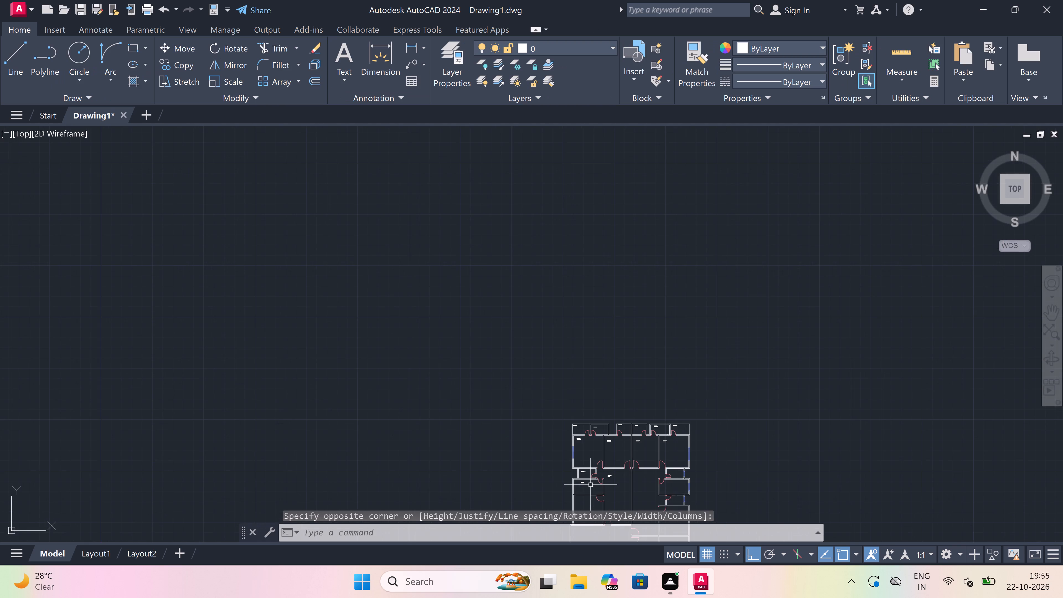
scroll(590, 485, down, 2)
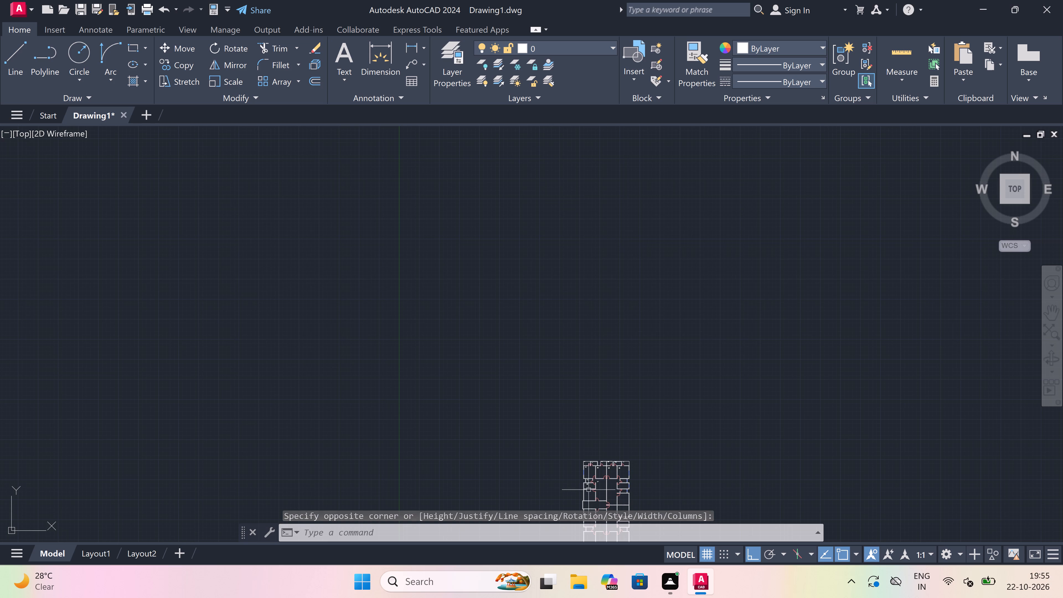
Add a two-line multiline text, 11'-0"x12'-0" over BEDROOM, in the room directly below the 12'-0"x6'-0" KITCHEN.
scroll(588, 494, up, 4)
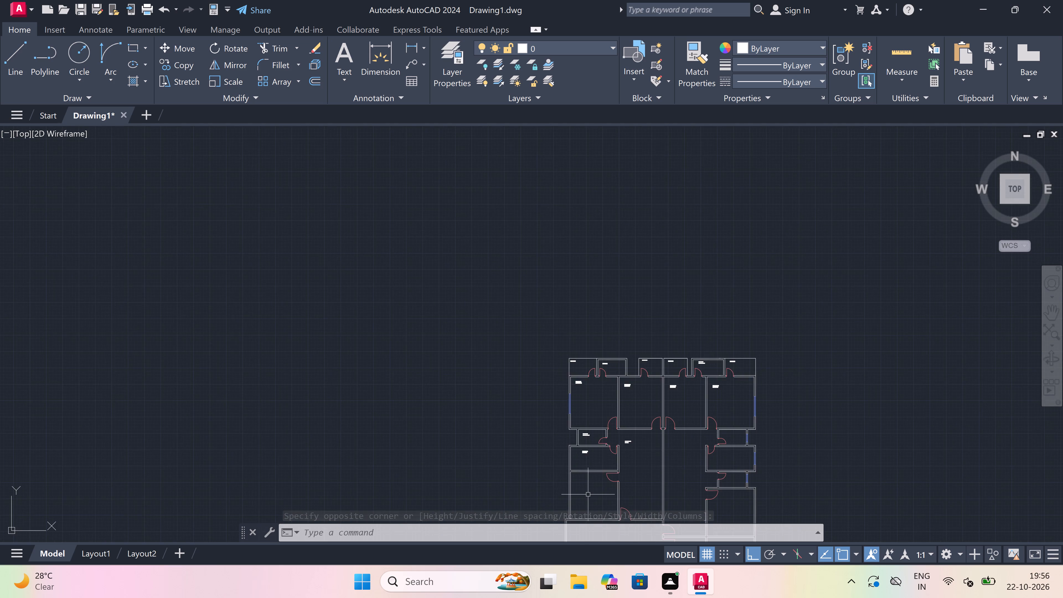
scroll(588, 494, up, 2)
key(space)
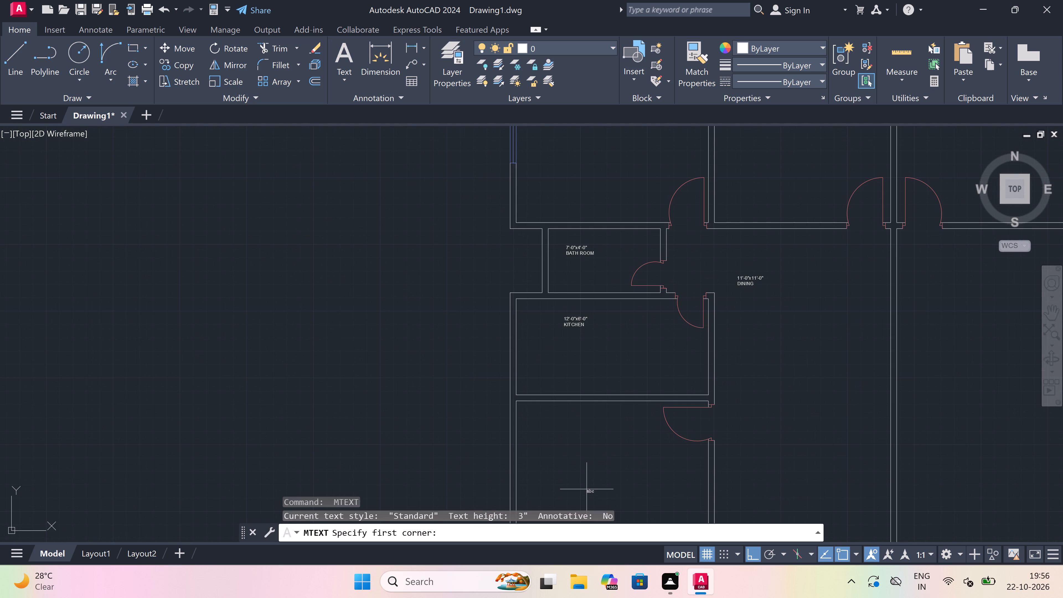
click(547, 442)
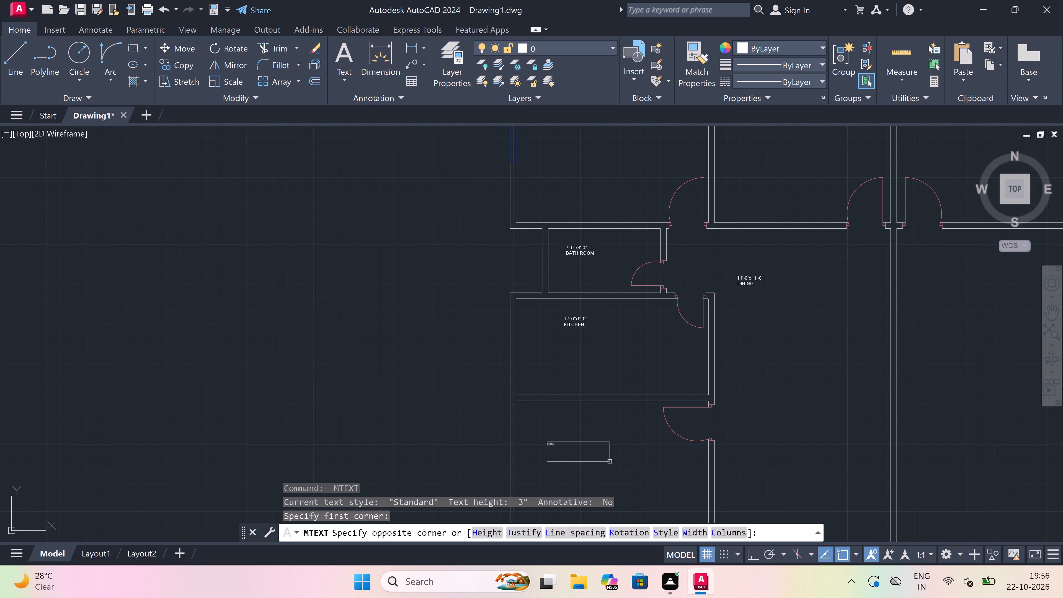
click(661, 469)
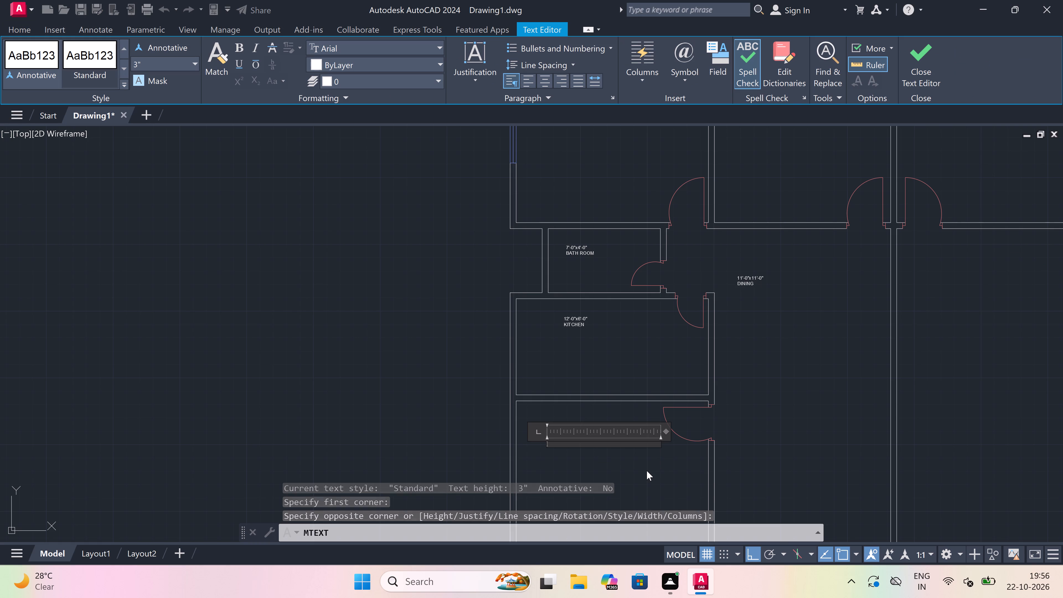
text(11)
text('0)
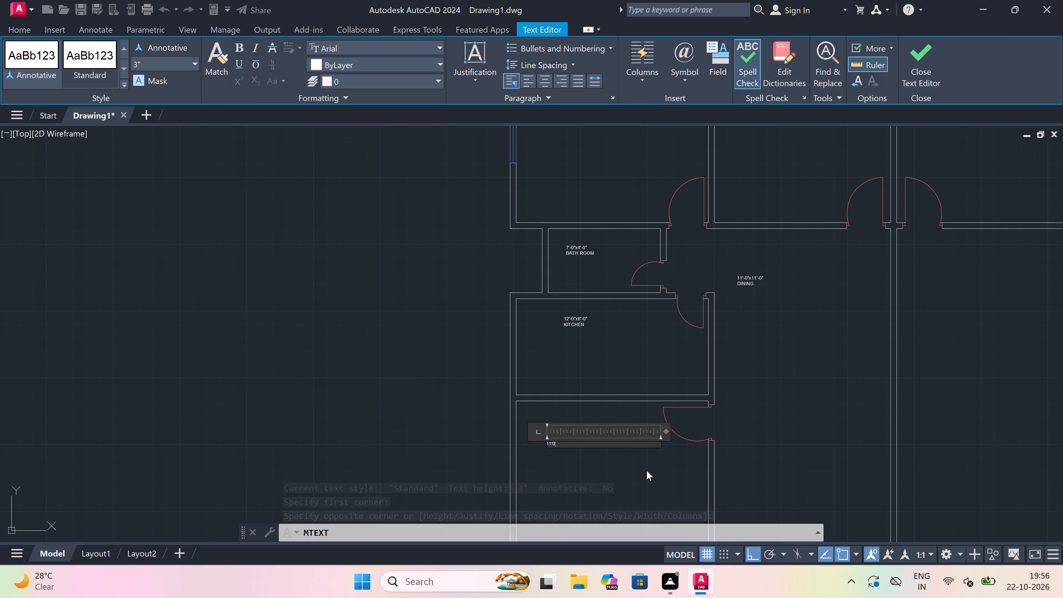
key(BackSpace)
text(-0)
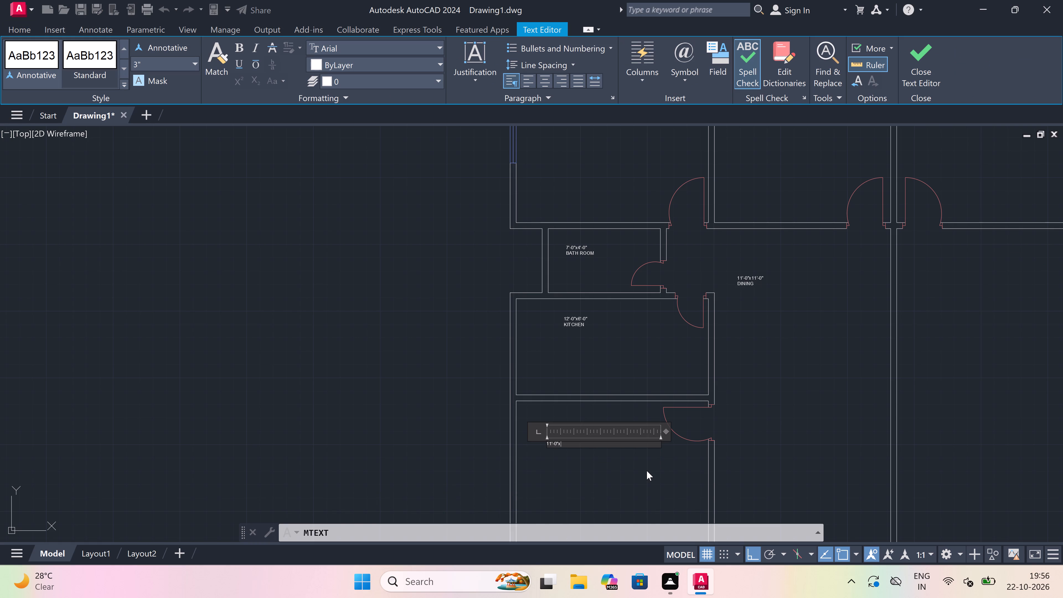
text(12'-0")
key(Return)
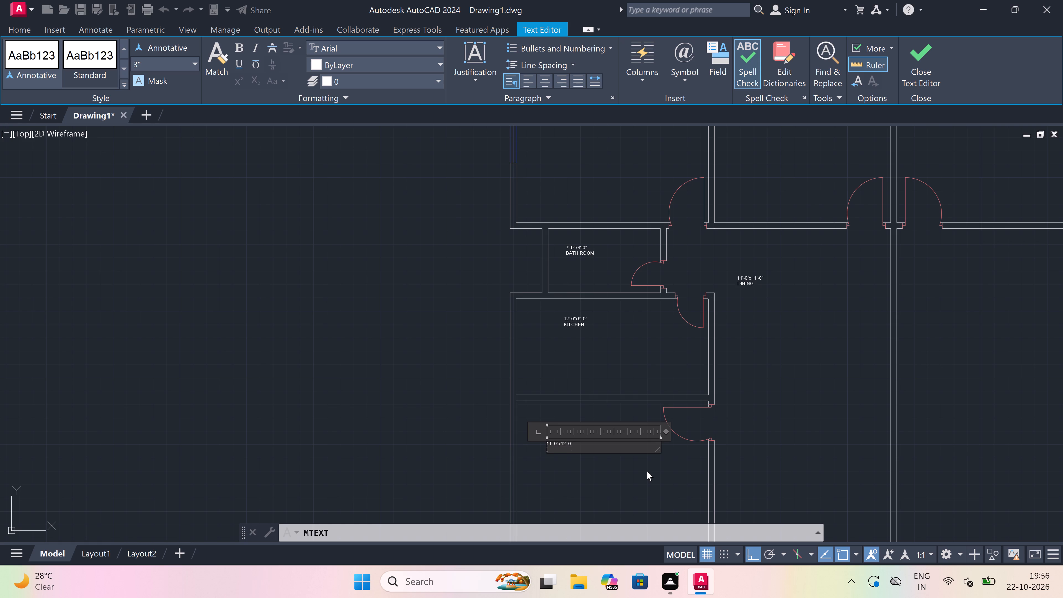
text(BEDROOM)
click(646, 472)
Add a two-line multiline text, 11'-0"x12'-5" over DRAWING, in the open area below DINING, beside the 11'-0"x12'-0" BEDROOM.
scroll(646, 472, down, 4)
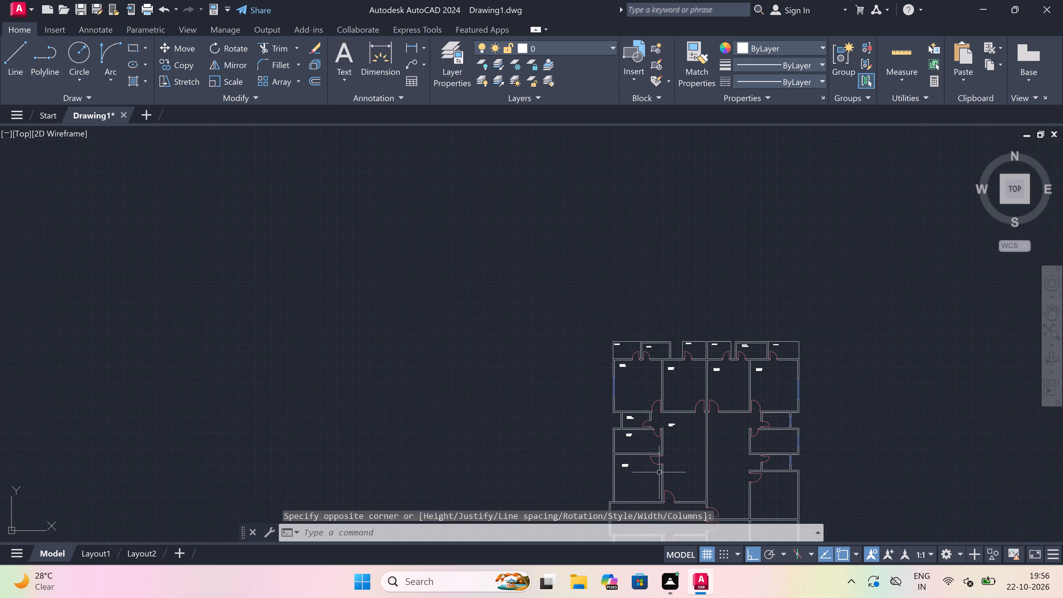
scroll(671, 473, up, 5)
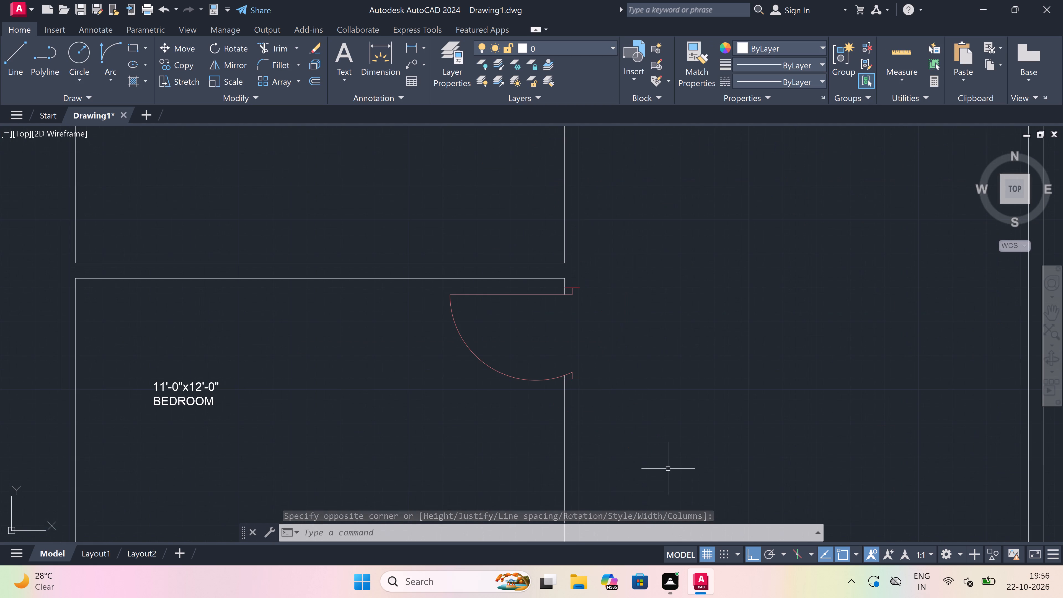
key(space)
click(658, 349)
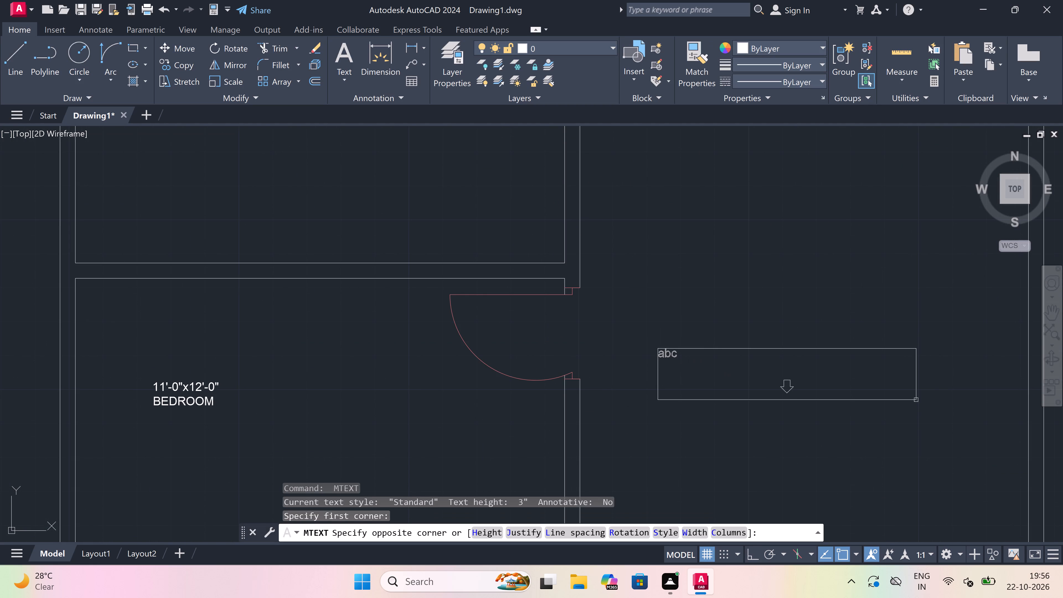
click(955, 399)
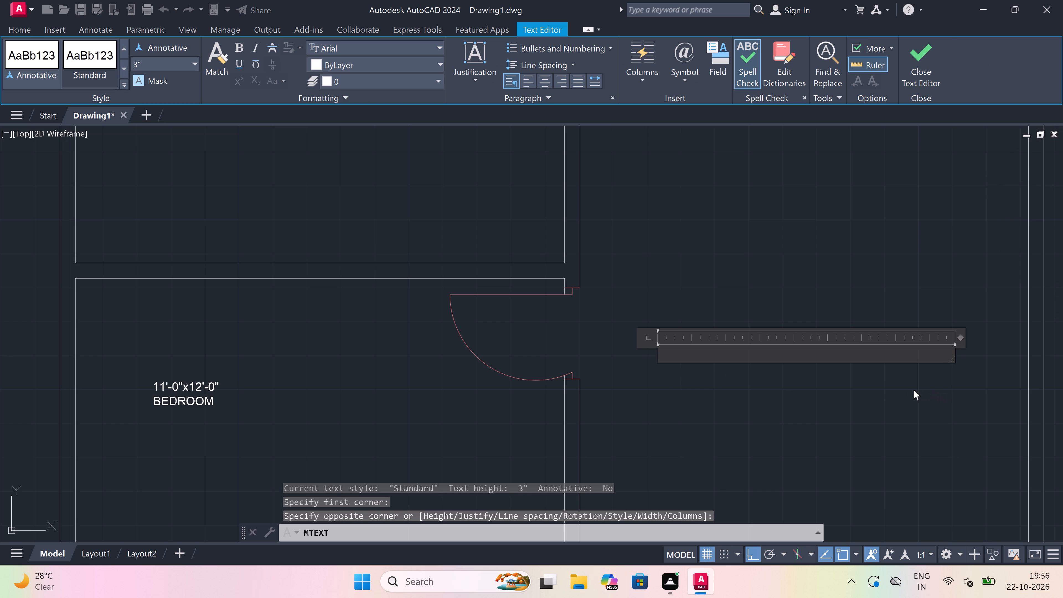
text(11)
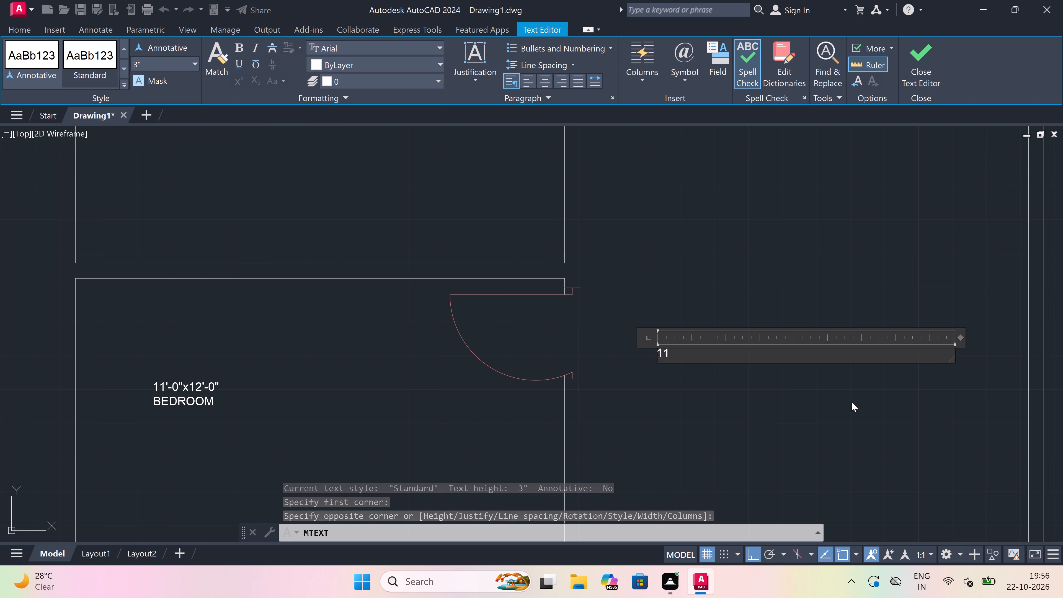
text('-0)
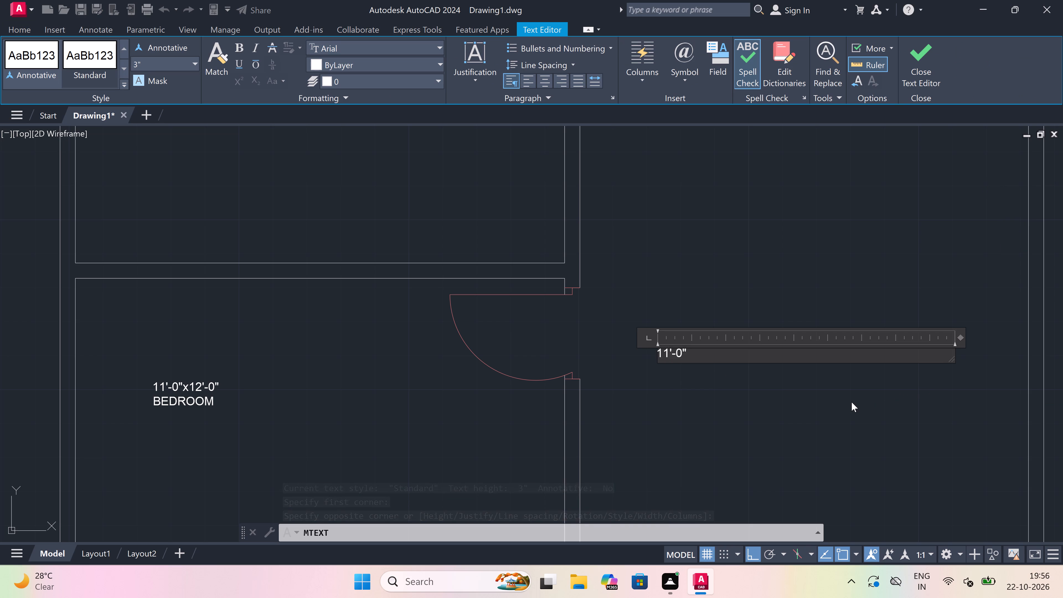
key(1)
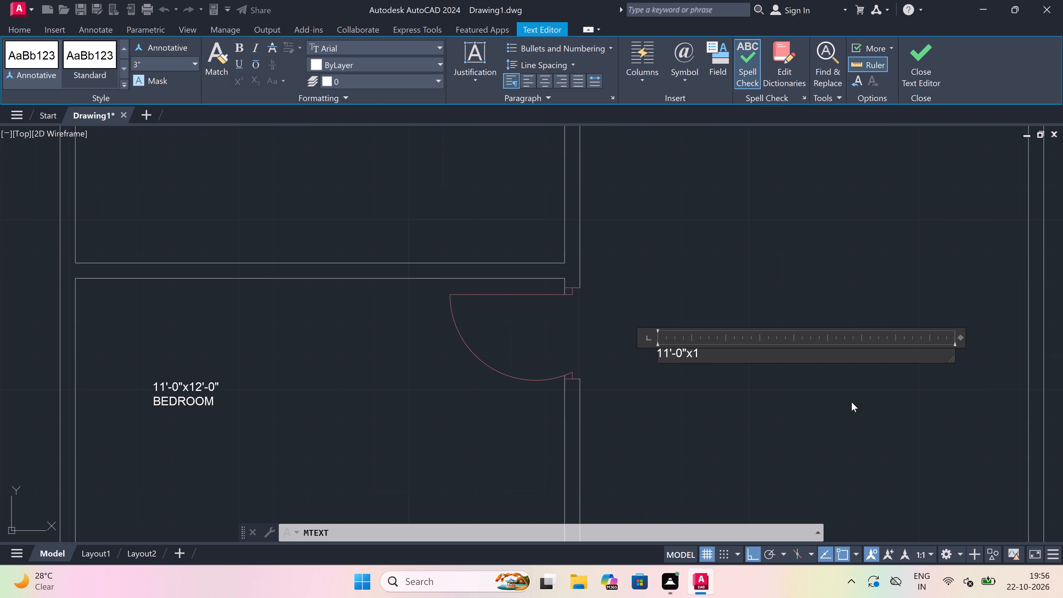
key(2)
text('-5")
key(Return)
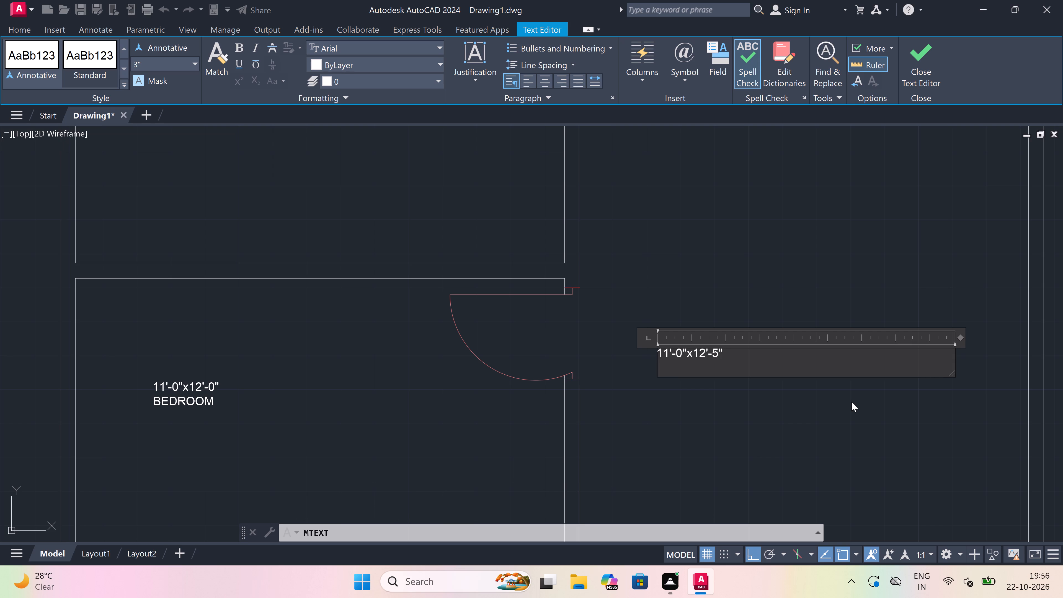
text(DRA)
text(WING)
click(834, 433)
Add a two-line multiline text, 11'-0"x14'-10" over DINING, across the central dividing wall from the 11'-0"x11'-0" DINING.
scroll(833, 433, down, 7)
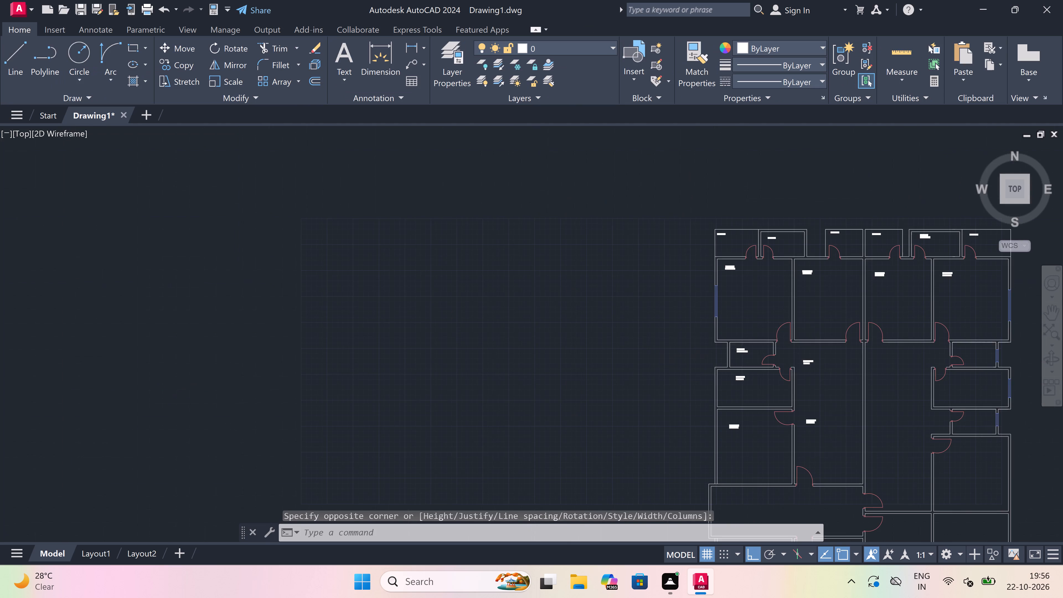
scroll(833, 433, down, 1)
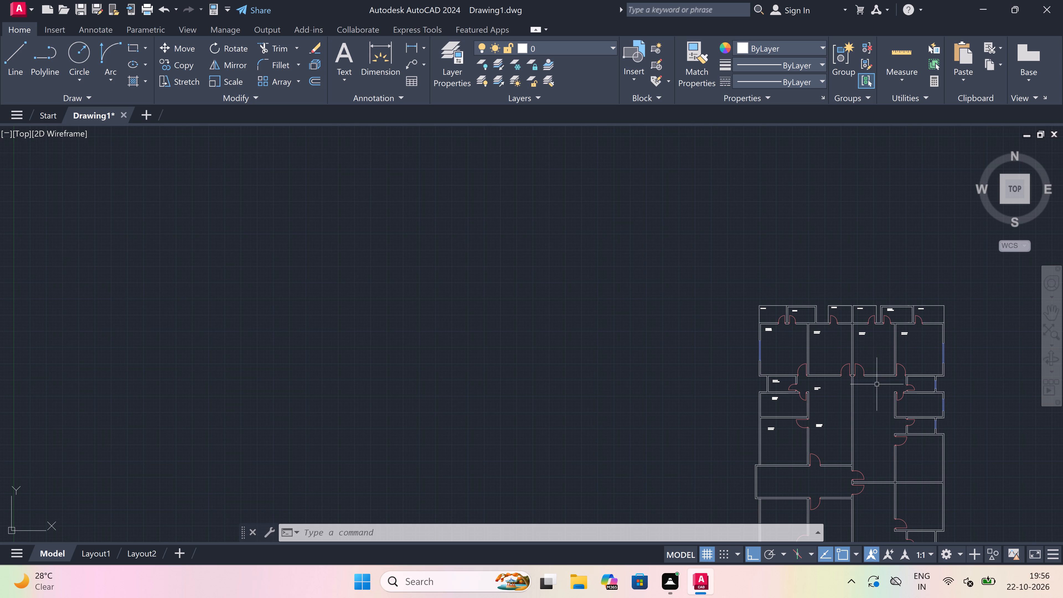
scroll(874, 385, up, 4)
key(space)
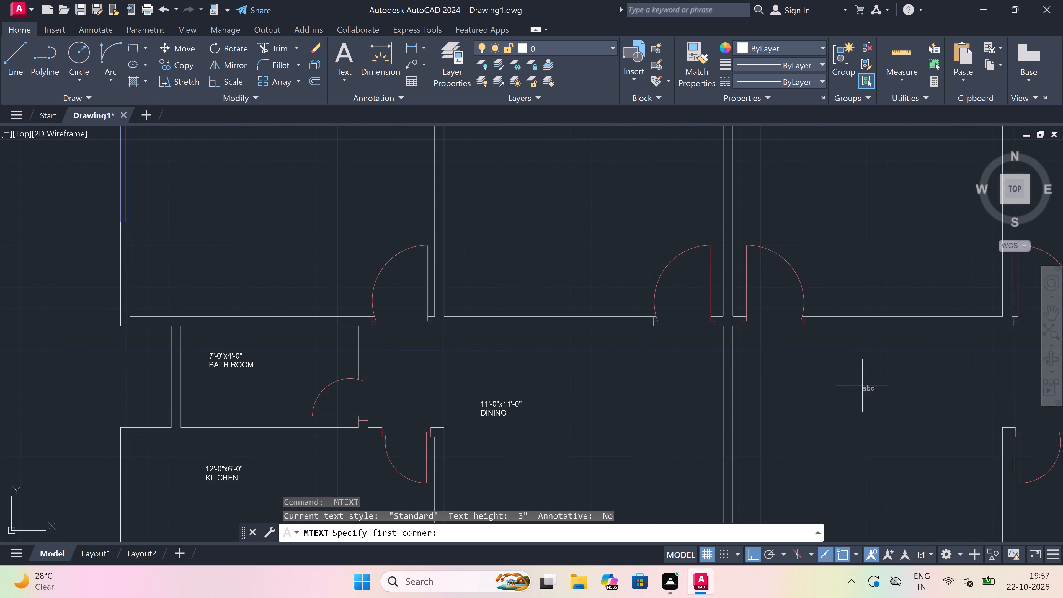
click(783, 388)
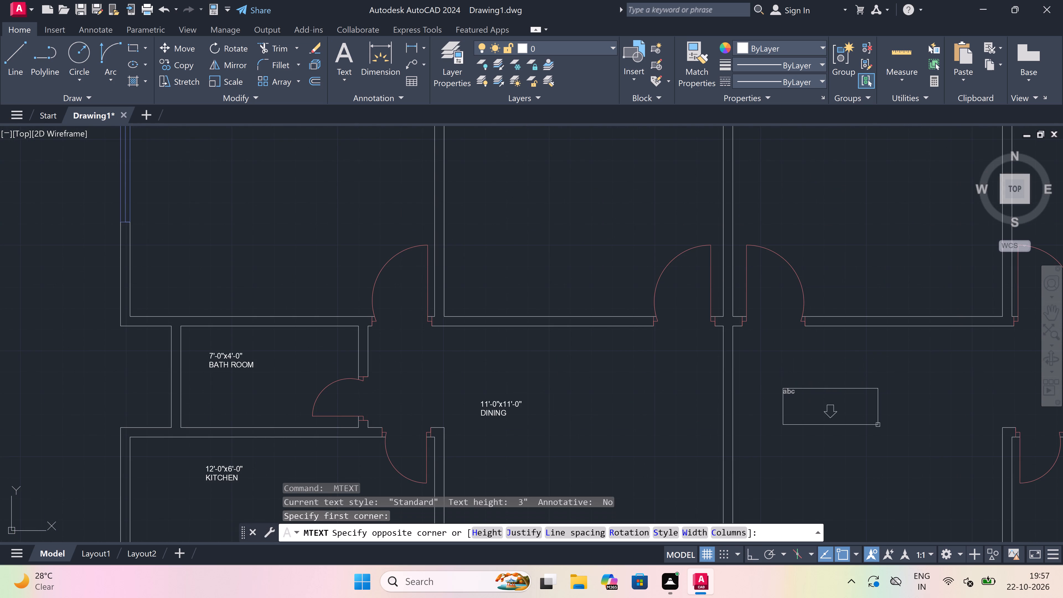
click(973, 426)
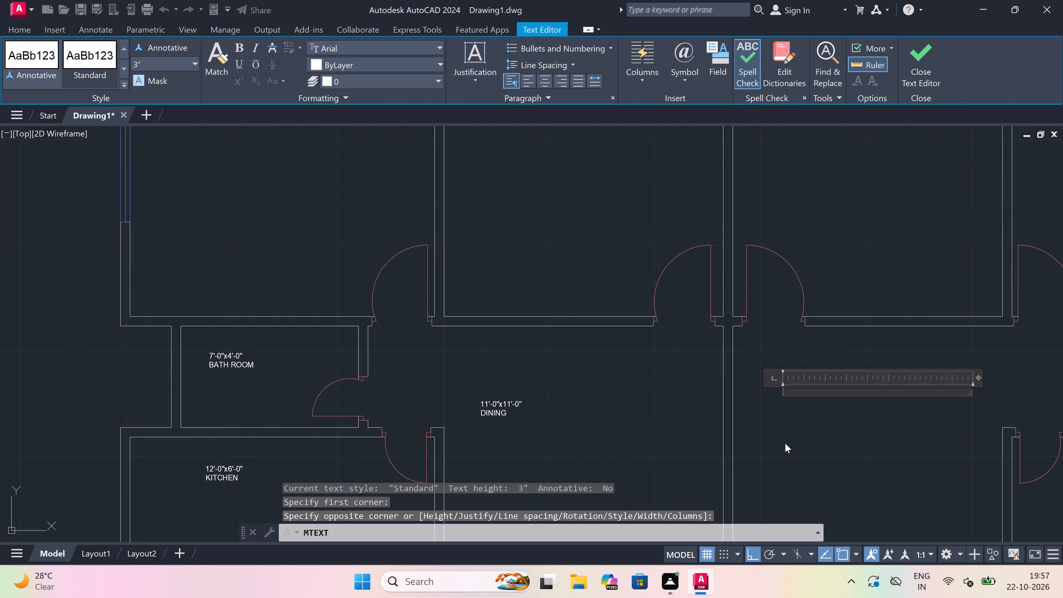
text(11'-0)
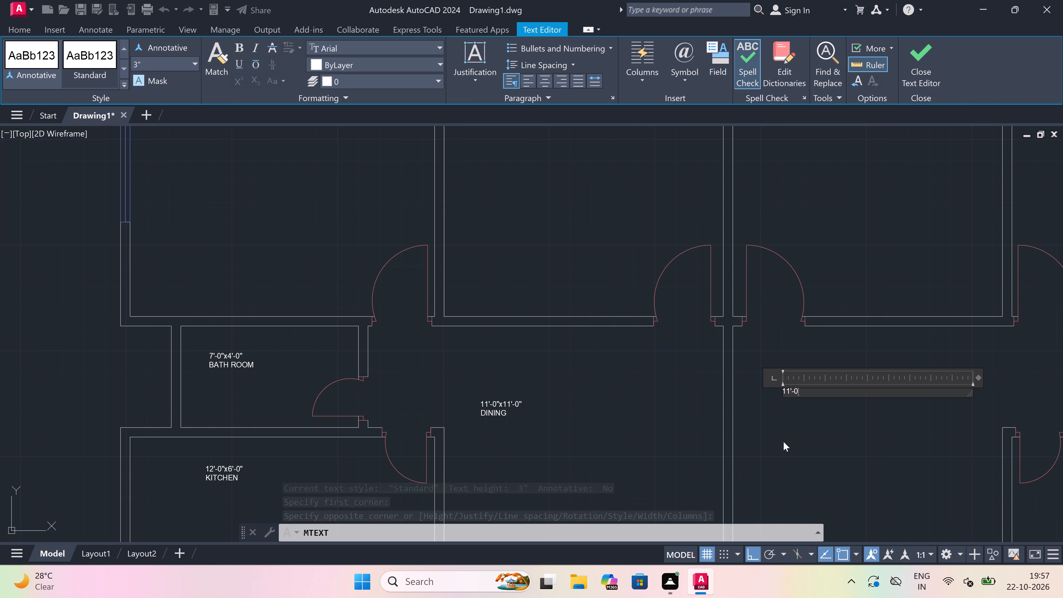
key(x)
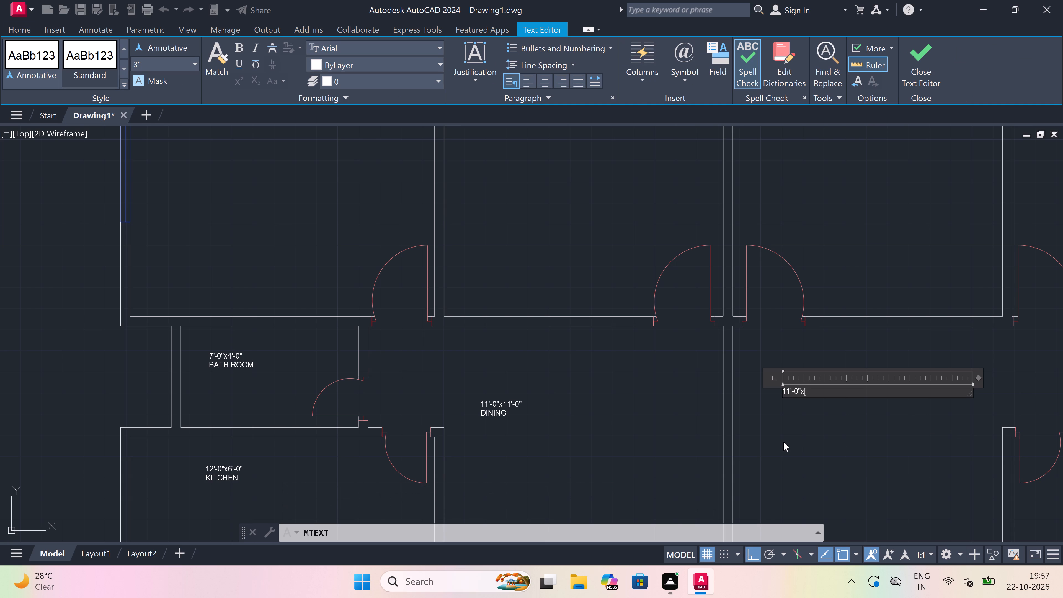
text(14)
text('-)
text(10)
key(shift+quotedbl)
key(Return)
text(DA)
key(BackSpace)
text(ININF)
key(BackSpace)
key(h)
key(BackSpace)
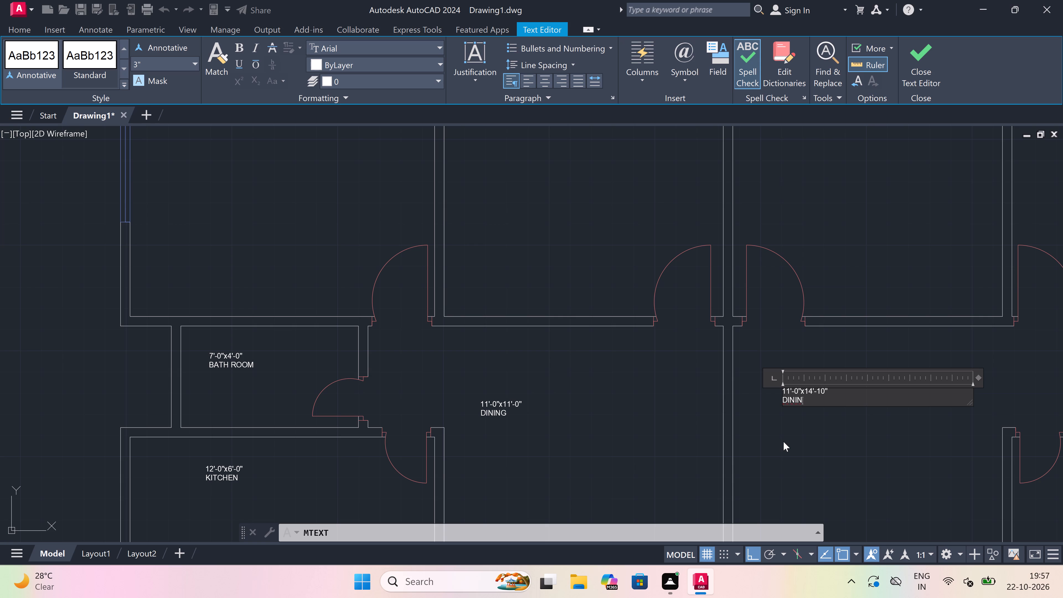
key(h)
key(BackSpace)
key(g)
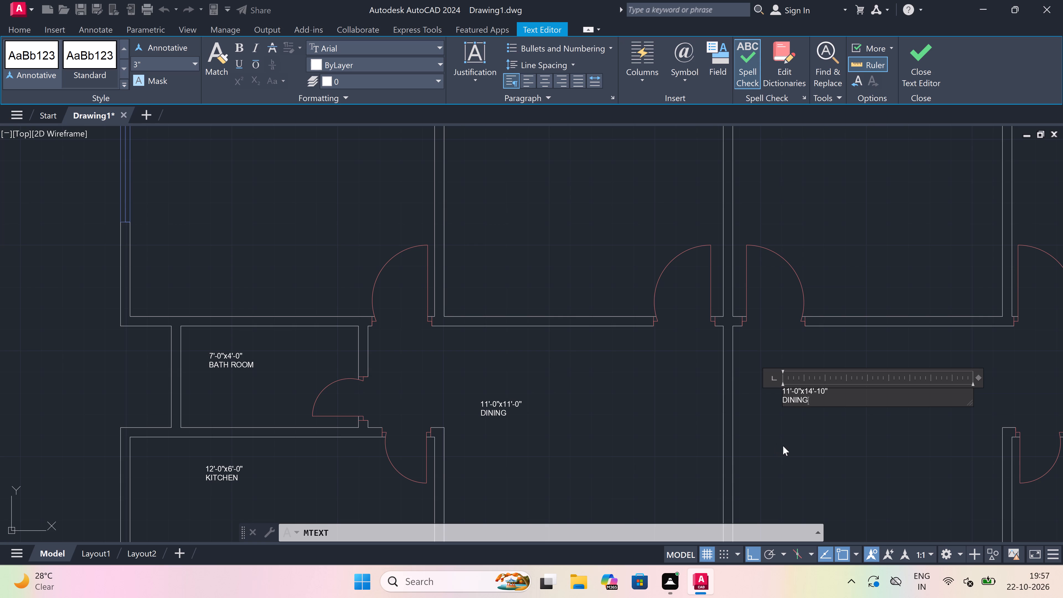
click(783, 445)
Add a two-line multiline text, 11'-0"x12'-5" over DRAWING, in the open area below the 11'-0"x14'-10" DINING, right of the central dividing wall.
scroll(783, 445, down, 7)
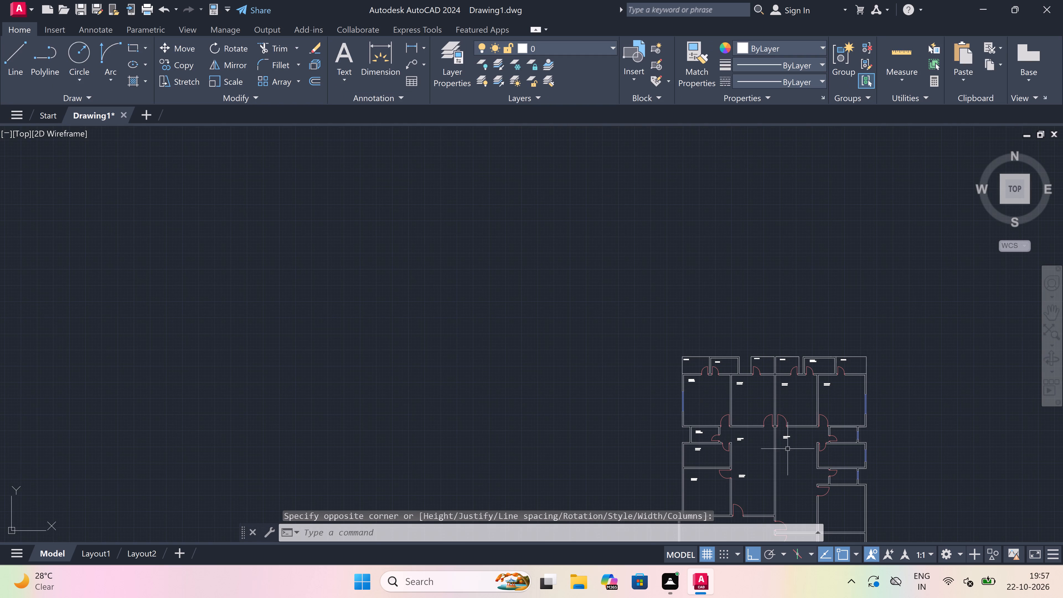
scroll(797, 474, up, 4)
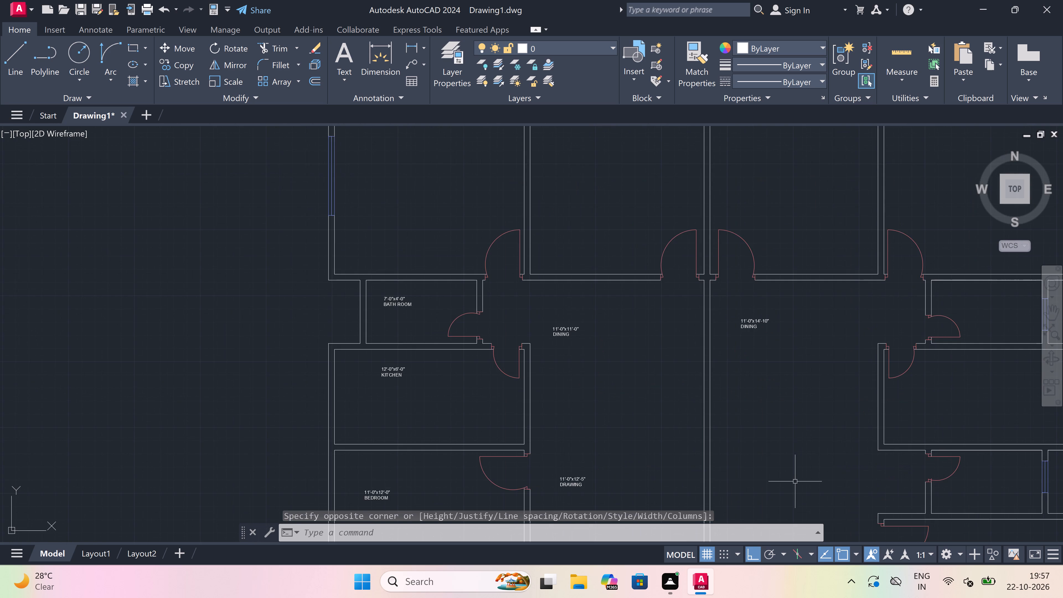
key(space)
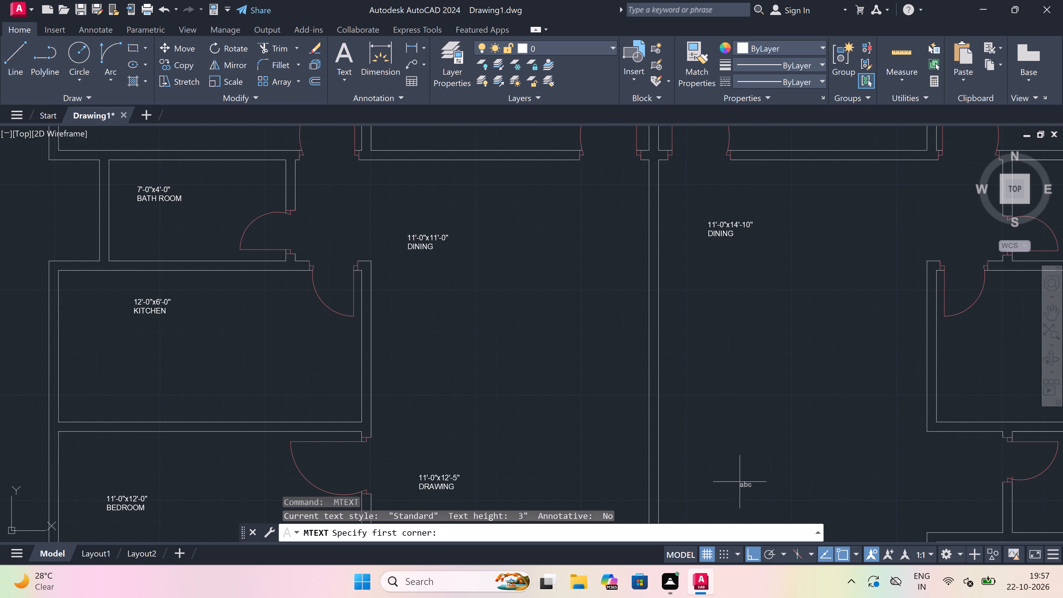
click(719, 477)
click(902, 513)
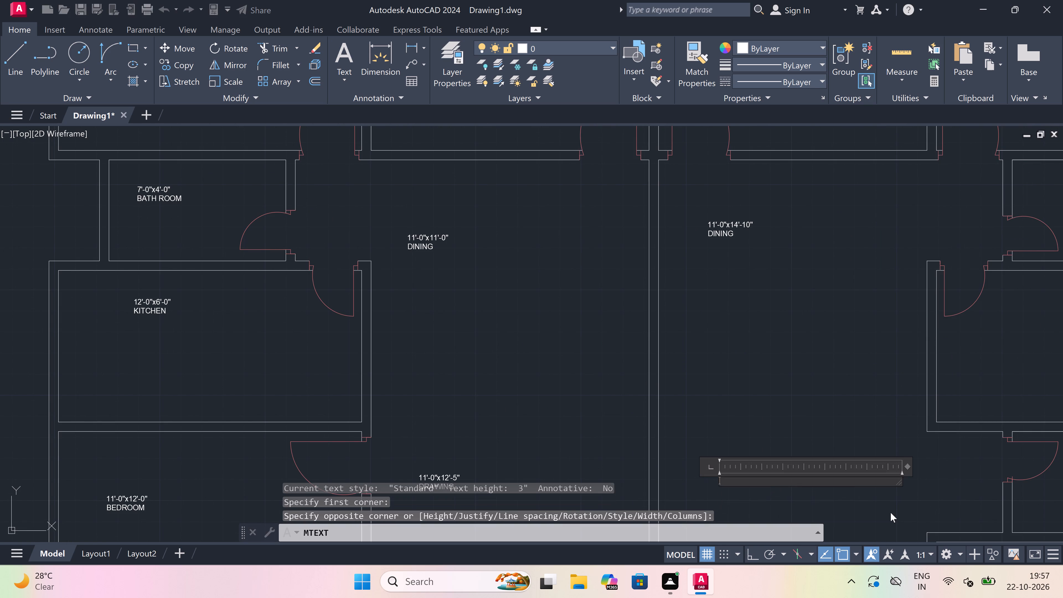
text(11)
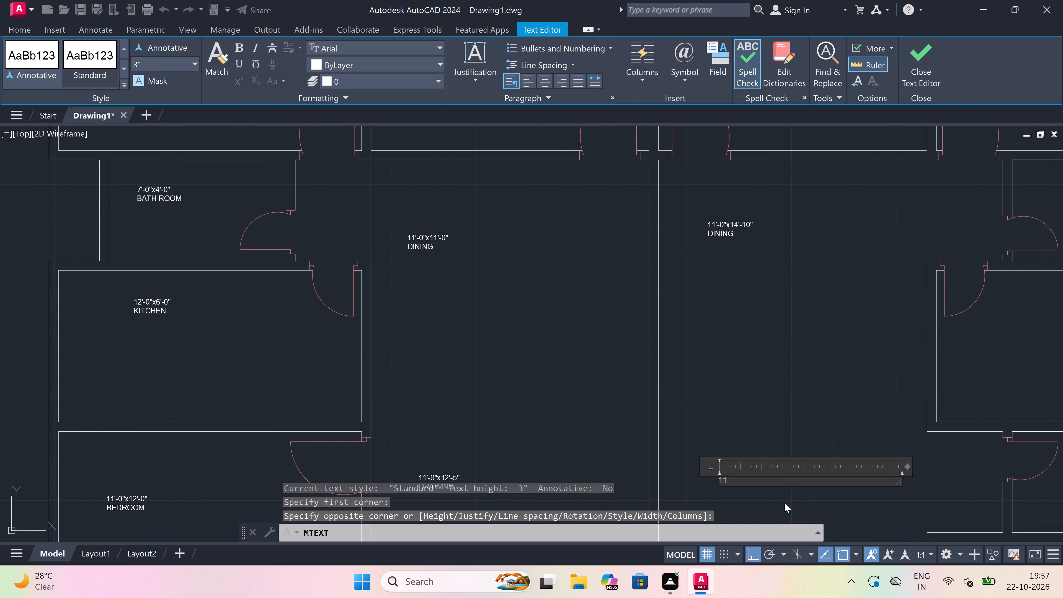
text('-0)
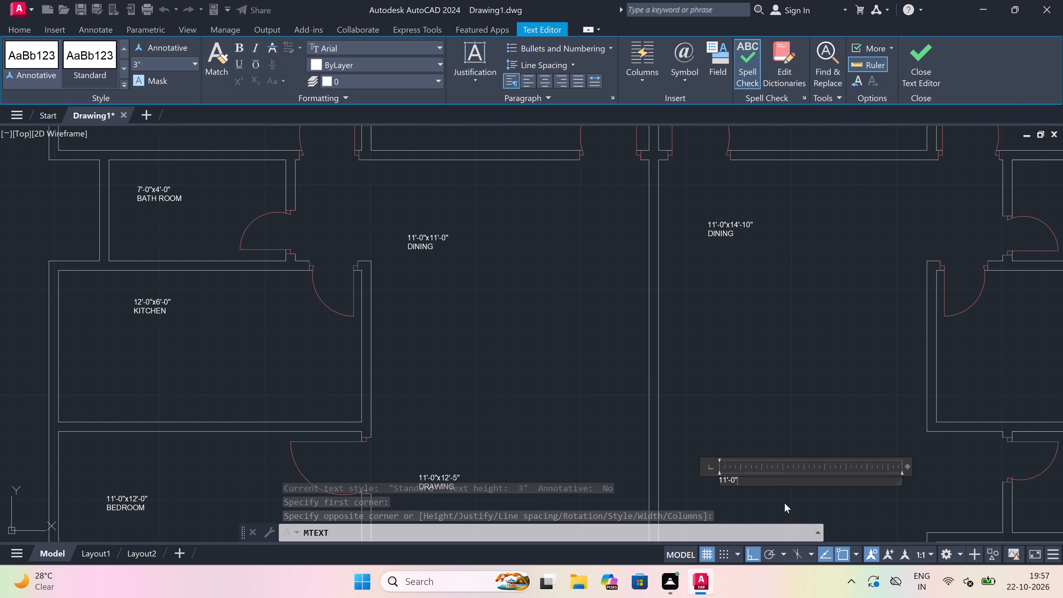
text(12'-5)
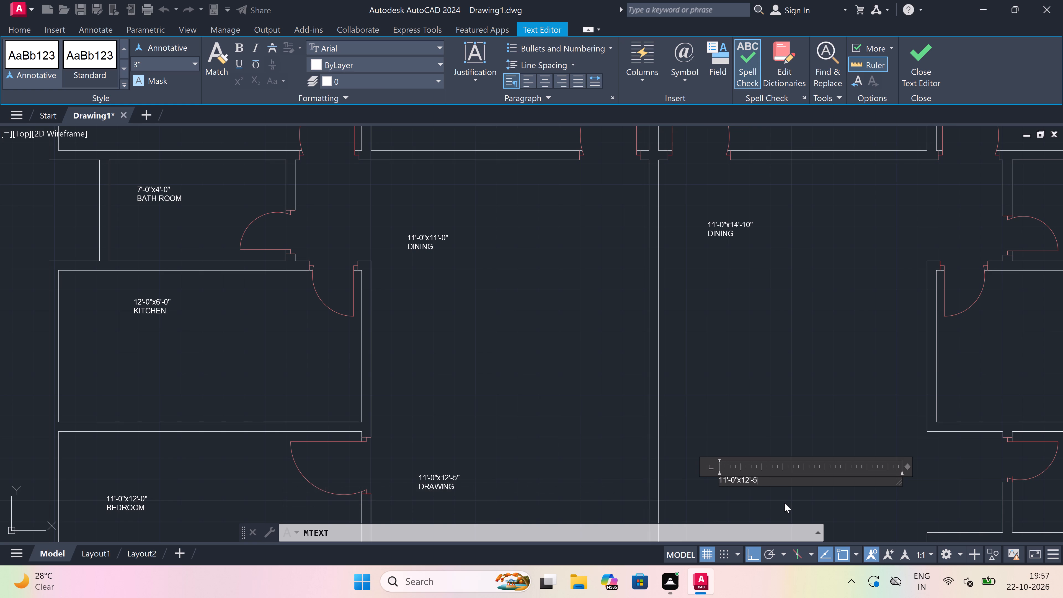
key(shift+quotedbl)
key(Return)
text(DRAWING)
click(774, 443)
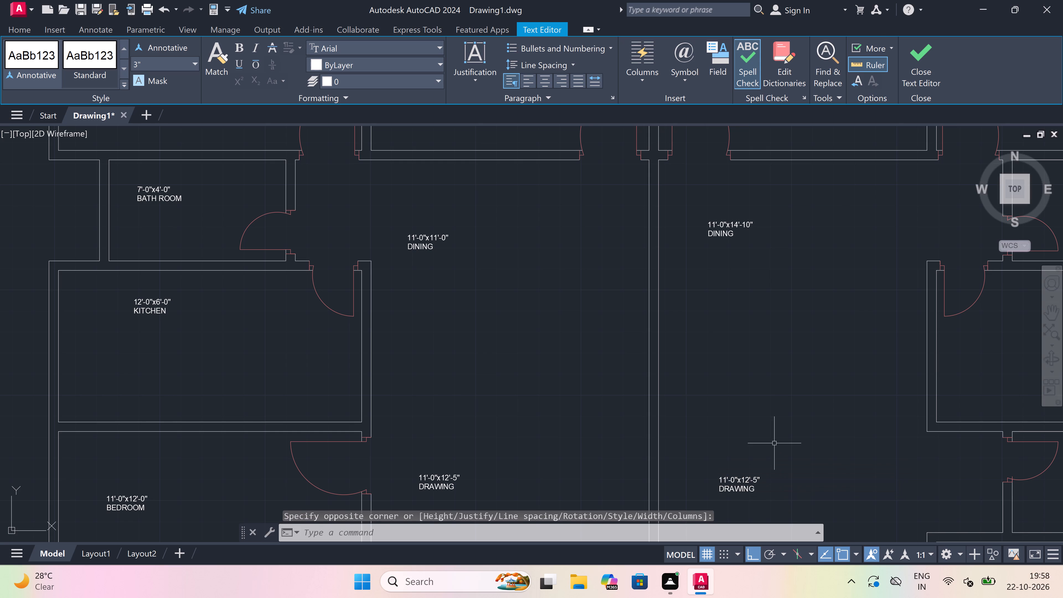
Add a two-line multiline text, 7'-0"x4'-0" over BATHROOM, in the small windowed room right of the 11'-0"x14'-10" DINING.
scroll(774, 443, down, 5)
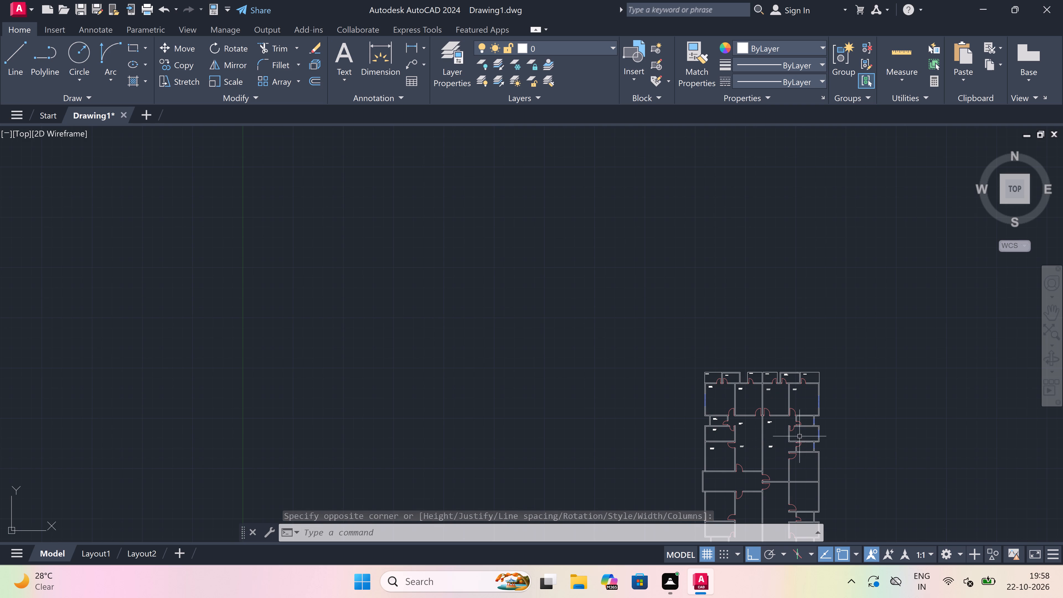
scroll(811, 423, up, 3)
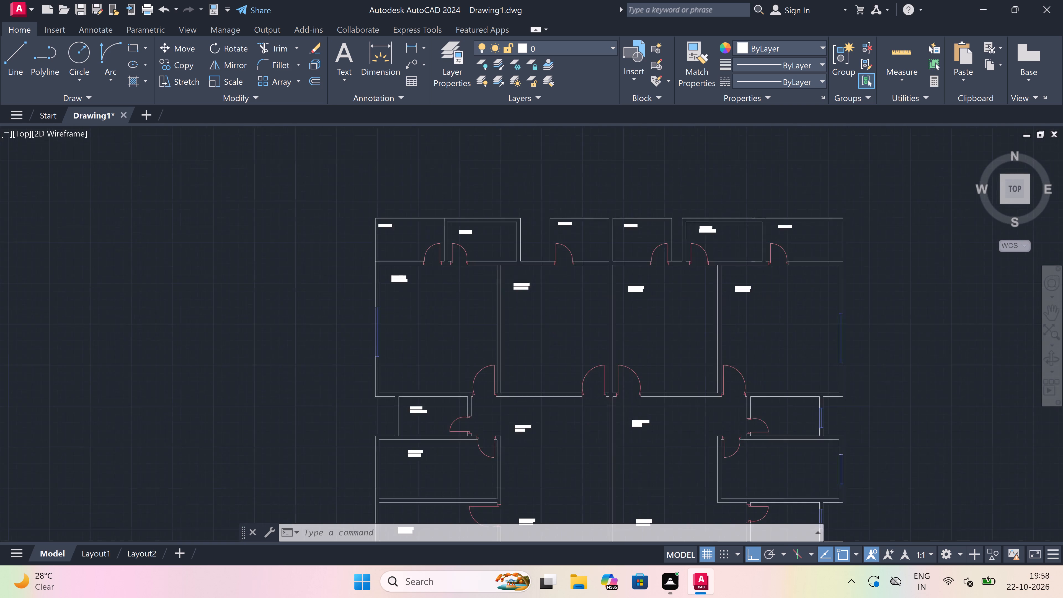
scroll(811, 423, up, 3)
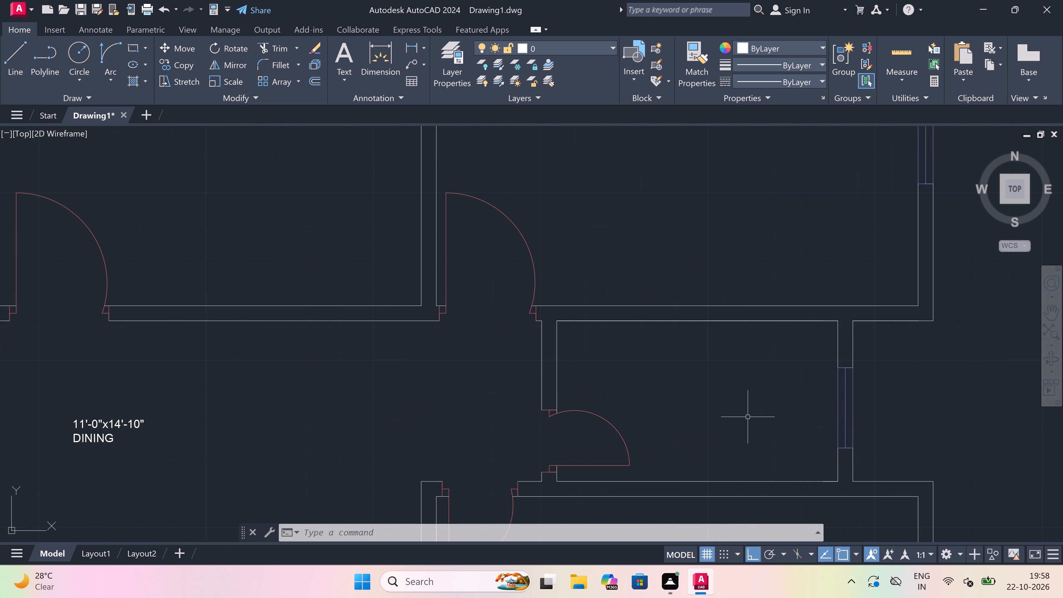
key(space)
click(611, 367)
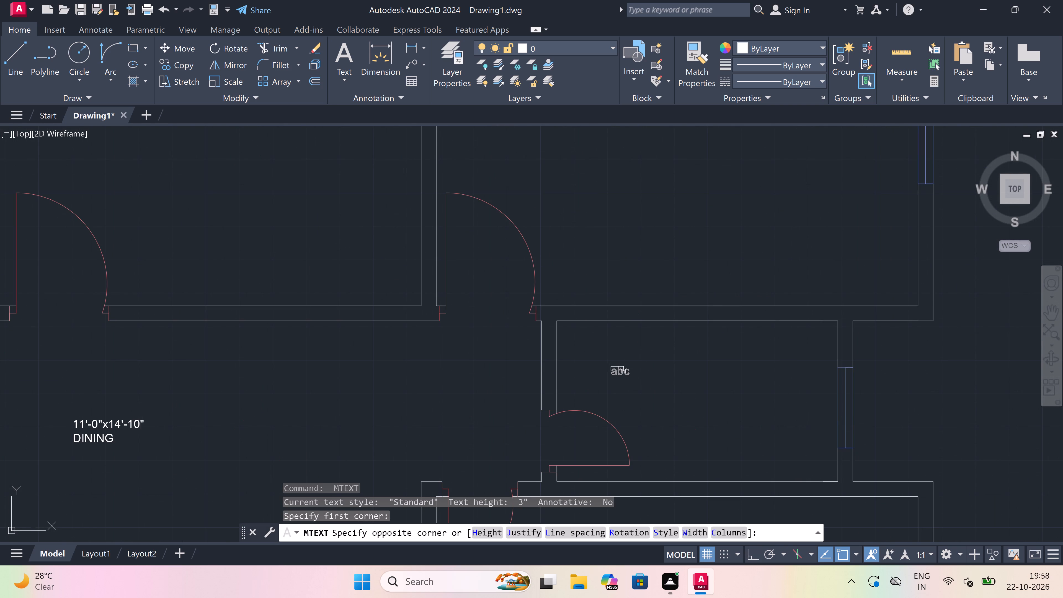
click(766, 418)
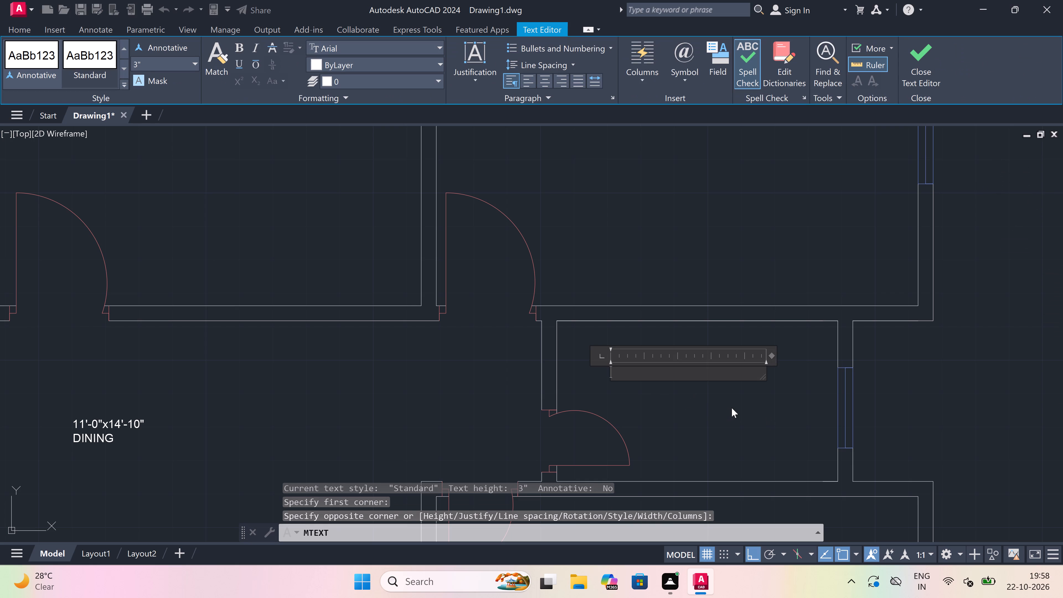
key(7)
text('-)
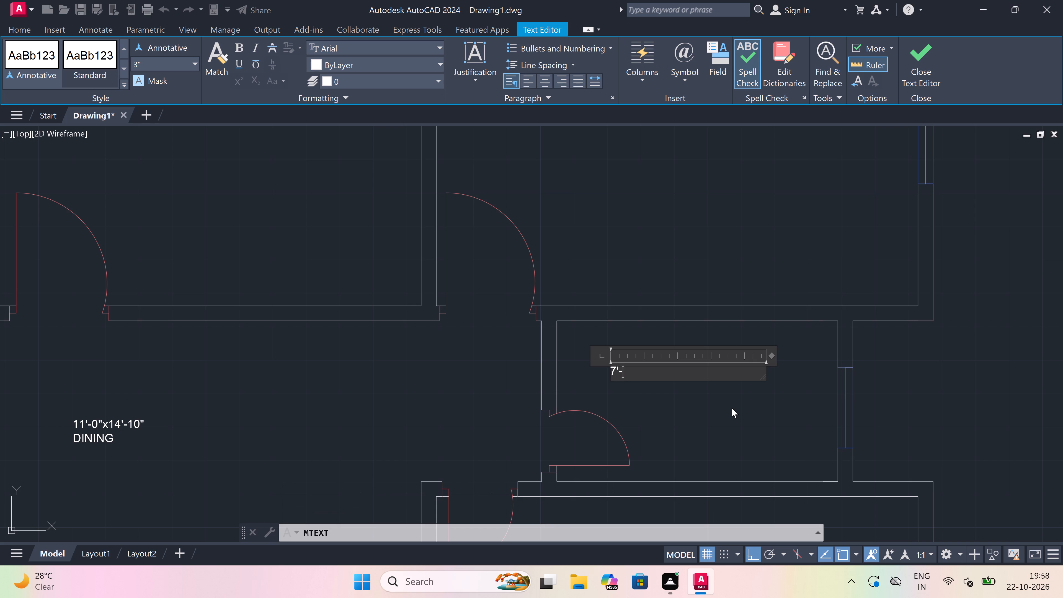
key(0)
text(4'-0")
key(Return)
text(BATHROOM)
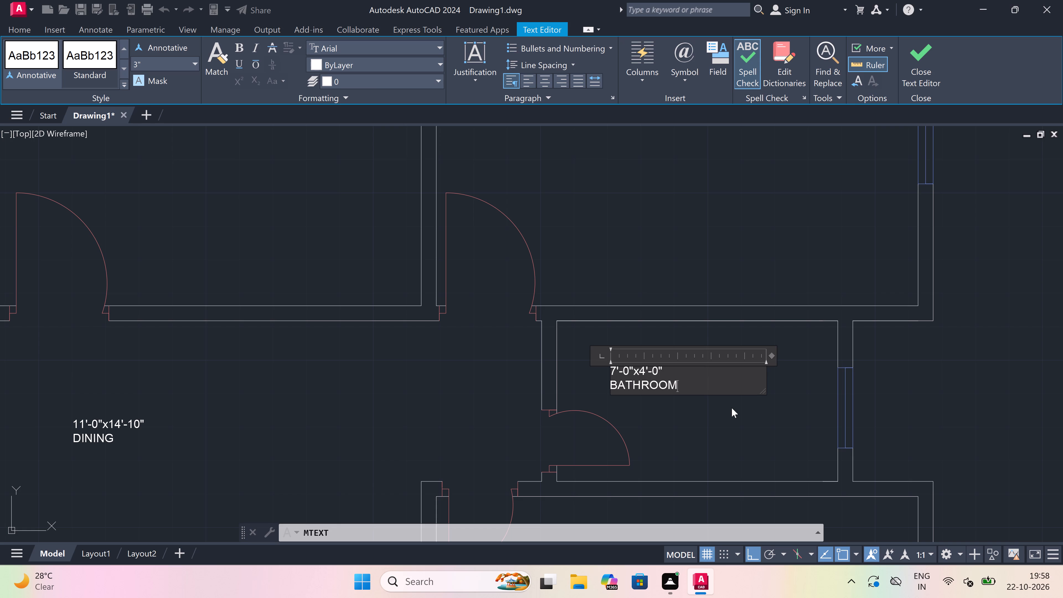
click(734, 413)
Add a two-line multiline text, 12'-0"x6'-0" over KITCHEN, in the room directly below the new 7'-0"x4'-0" BATHROOM.
scroll(737, 414, down, 2)
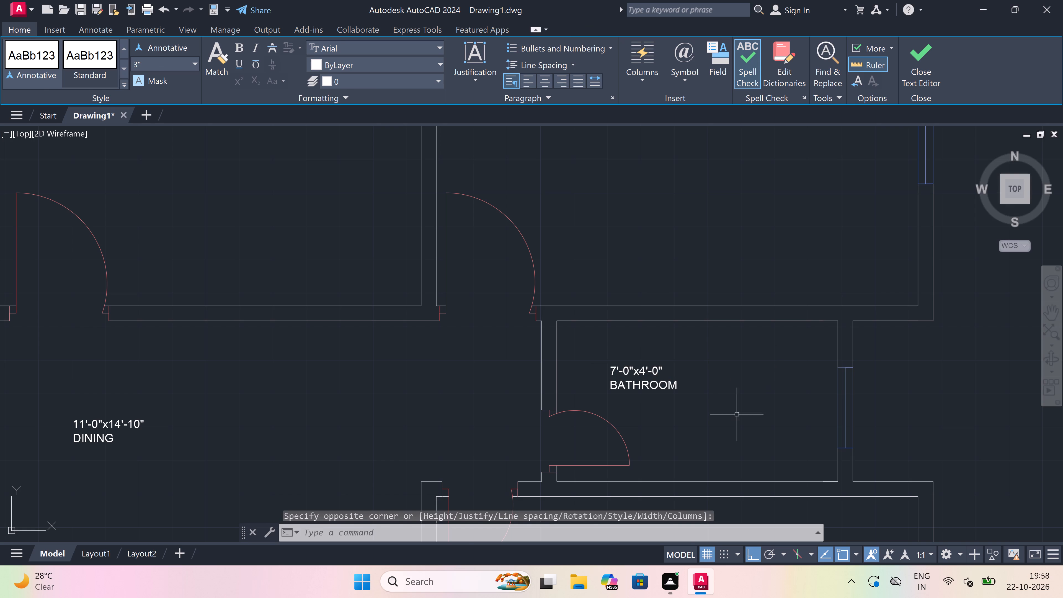
scroll(737, 414, down, 3)
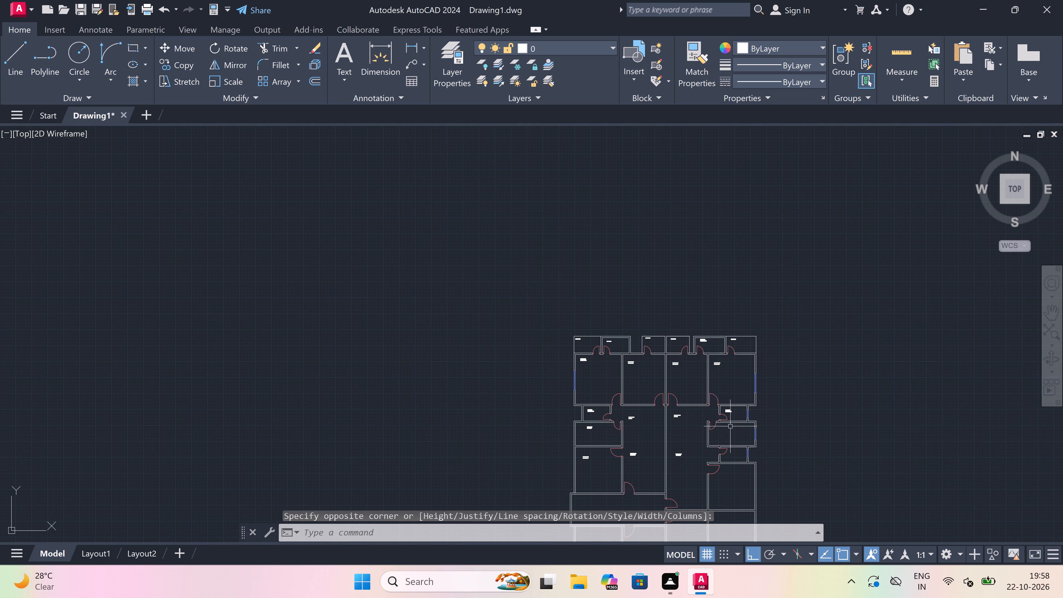
scroll(730, 426, up, 5)
key(space)
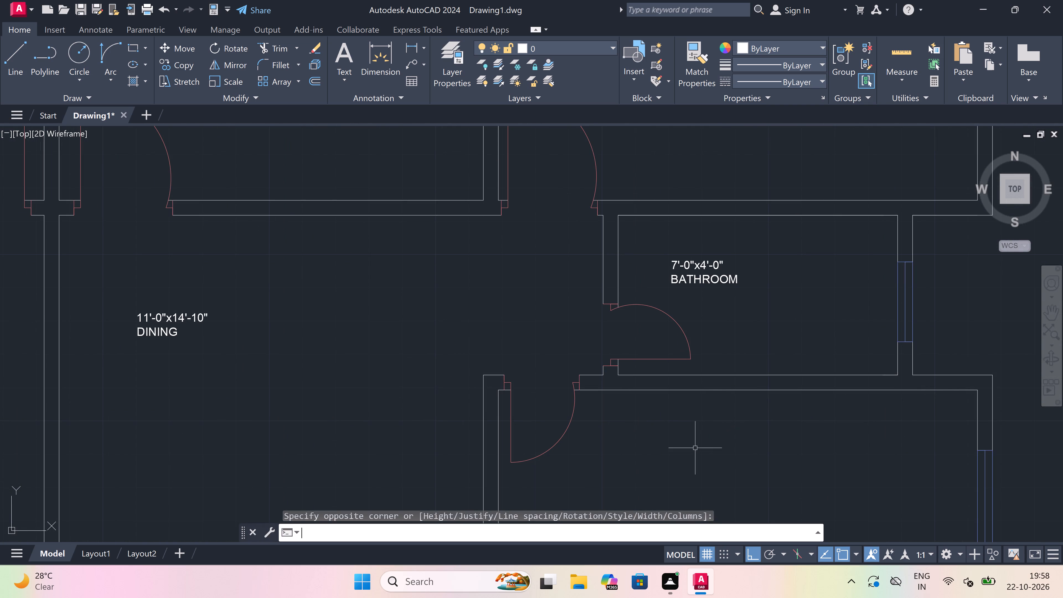
drag(630, 432, 633, 432)
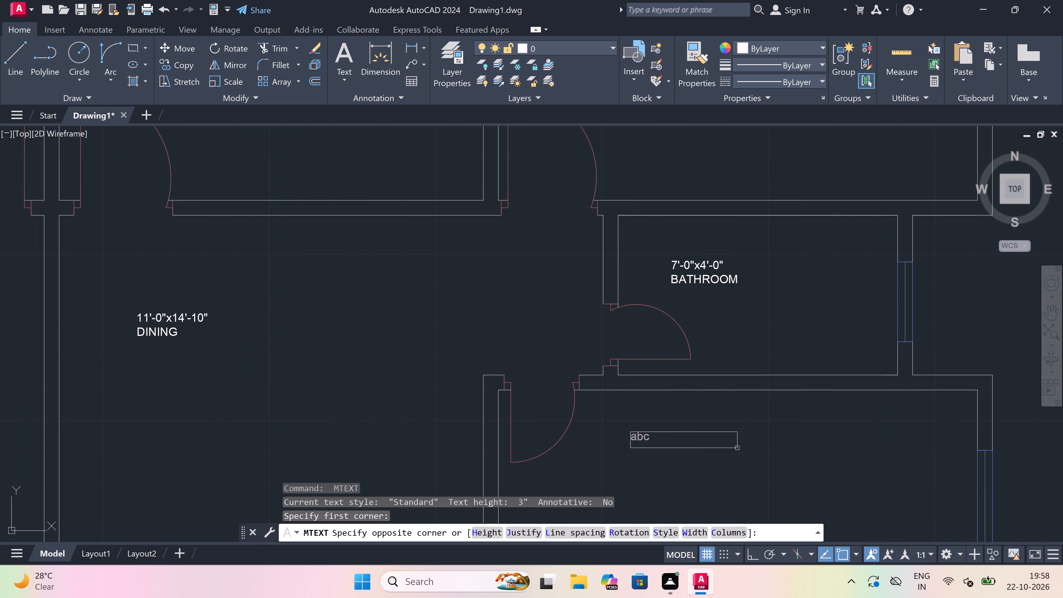
click(968, 463)
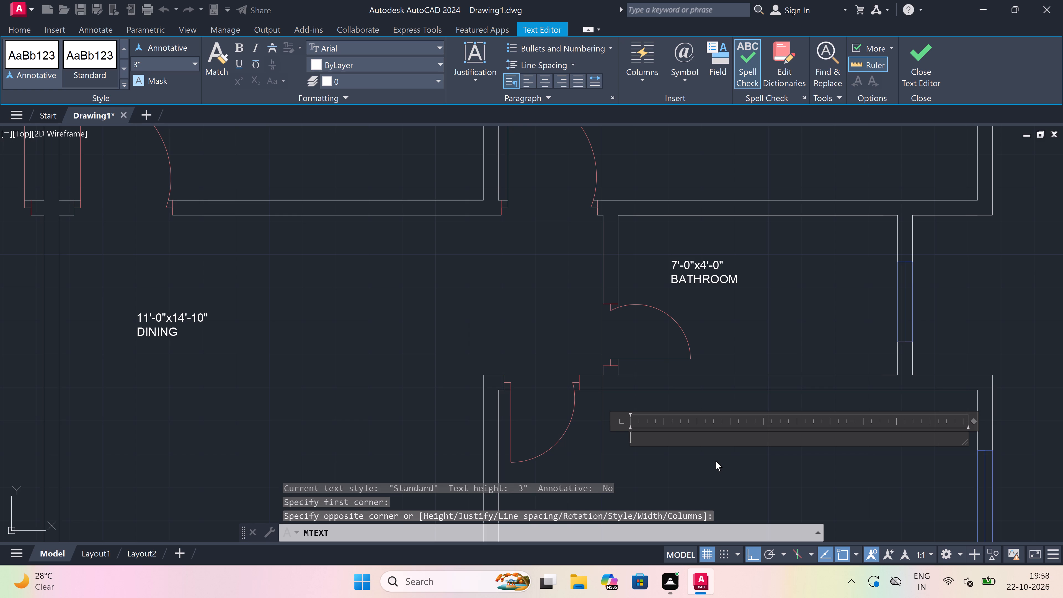
text(12)
text('-)
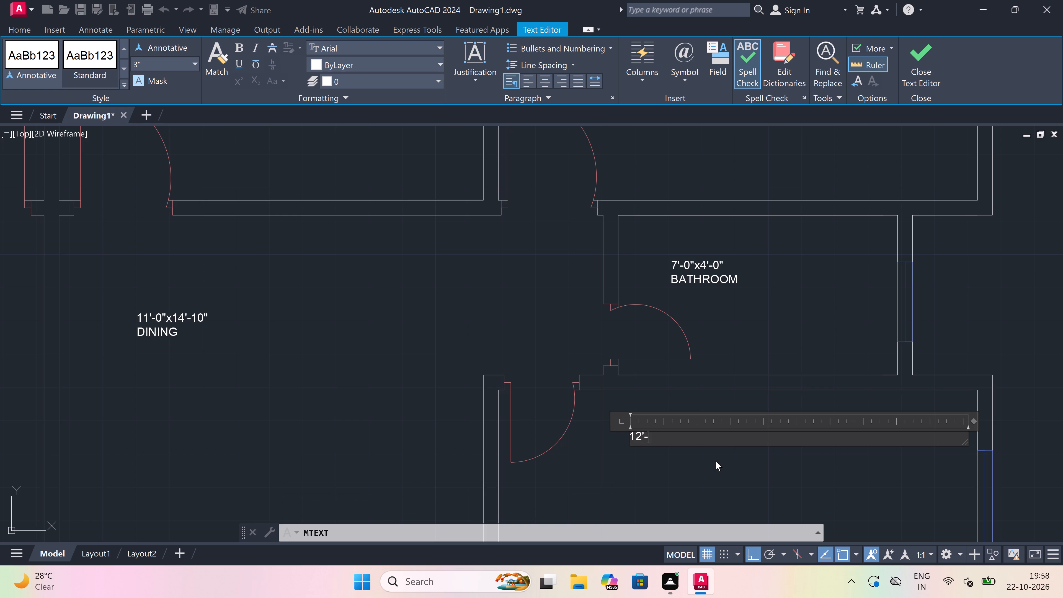
key(0)
key(6)
text('-)
text(0")
key(Return)
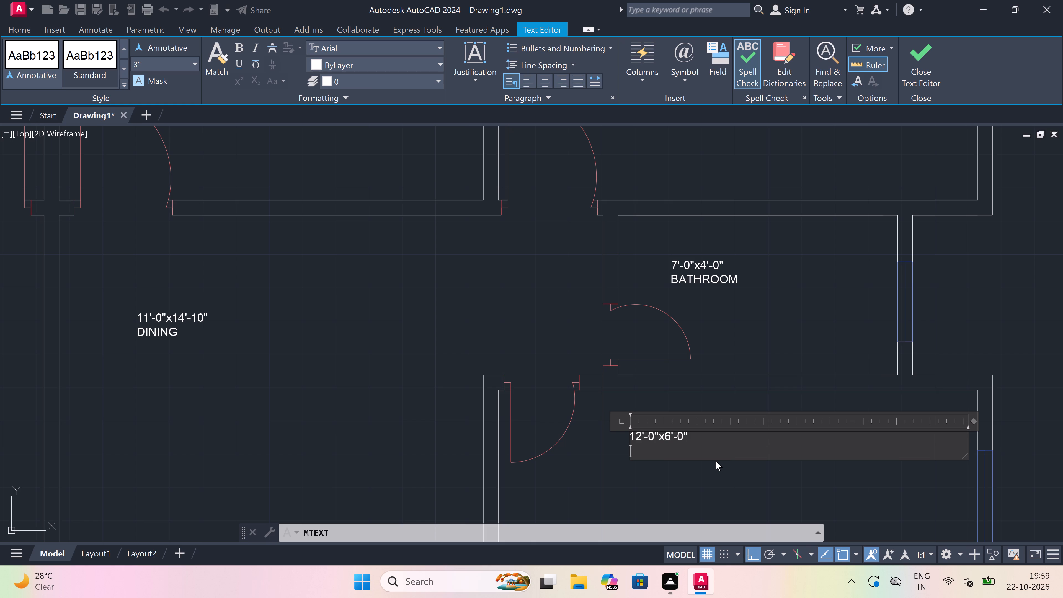
text(KITCHEN)
click(717, 486)
Add a two-line multiline text, 7'-0"x4'-0" over BATHROOM, in the small windowed room directly below the right-hand 12'-0"x6'-0" KITCHEN.
scroll(717, 486, down, 6)
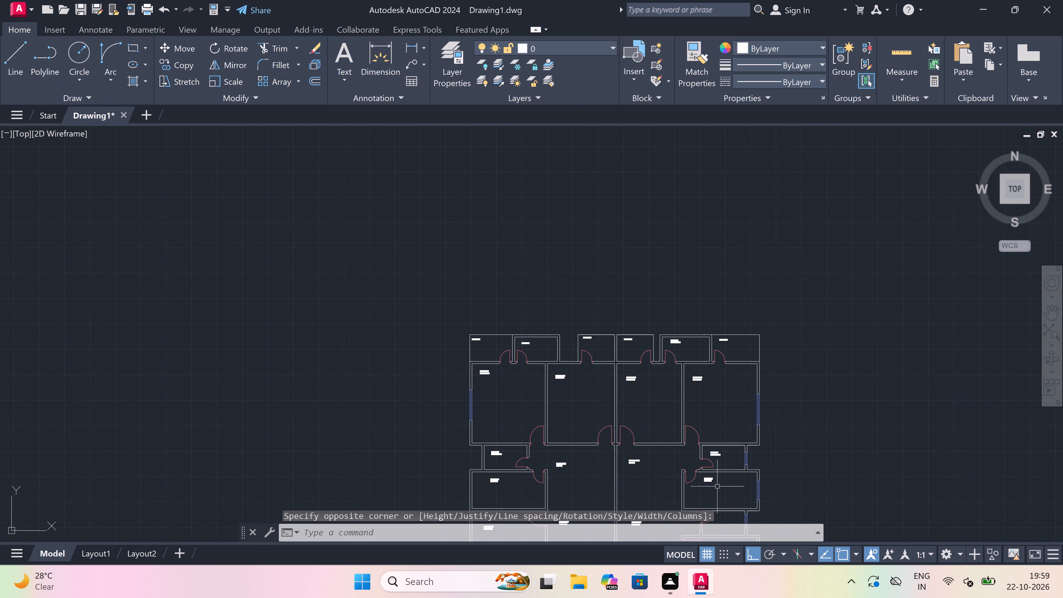
scroll(717, 486, down, 4)
scroll(717, 499, up, 5)
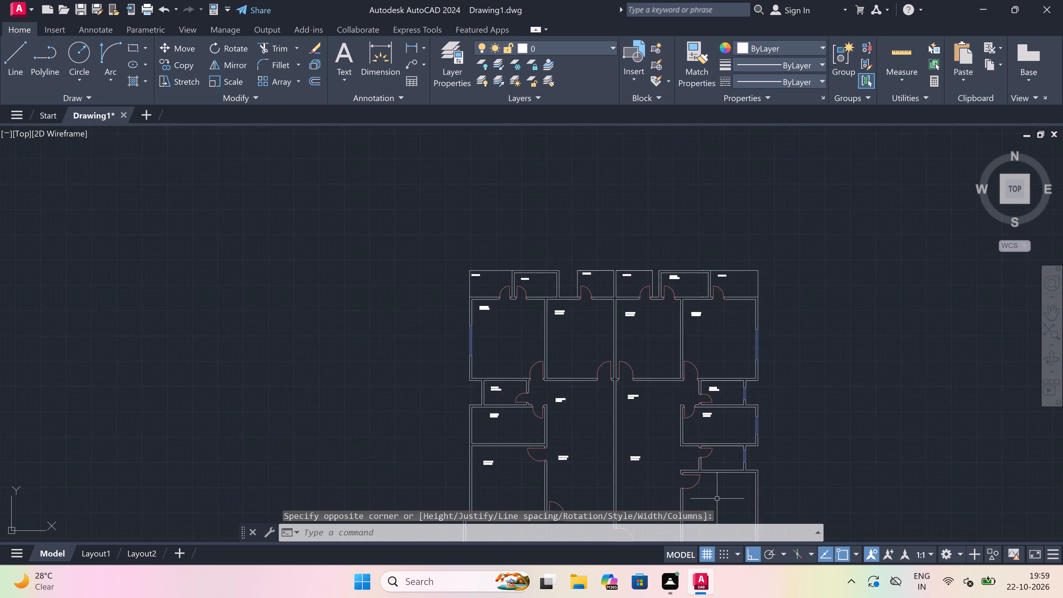
scroll(717, 498, up, 4)
scroll(716, 497, down, 2)
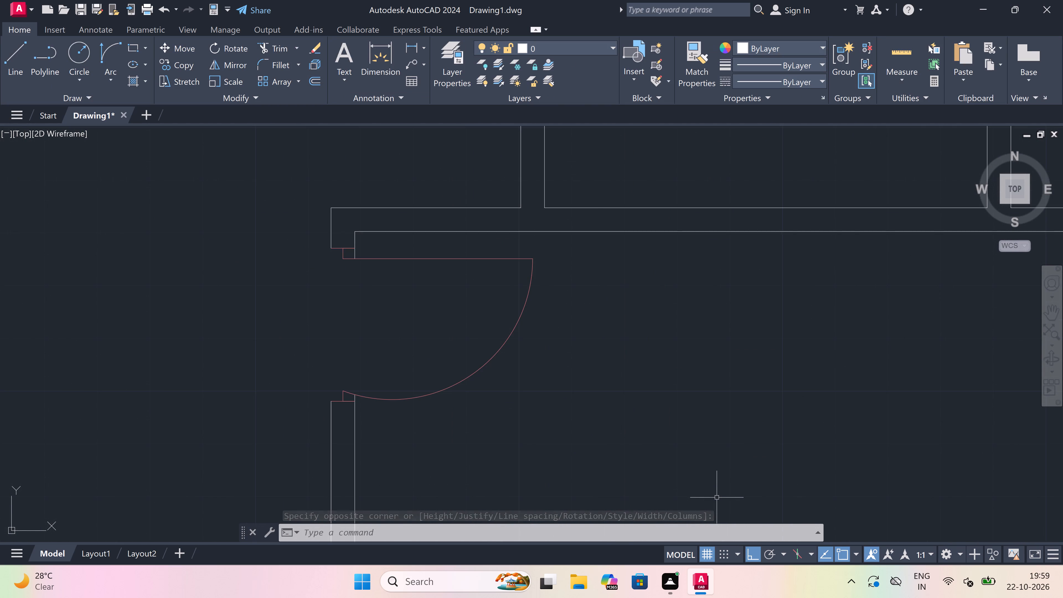
scroll(716, 497, down, 1)
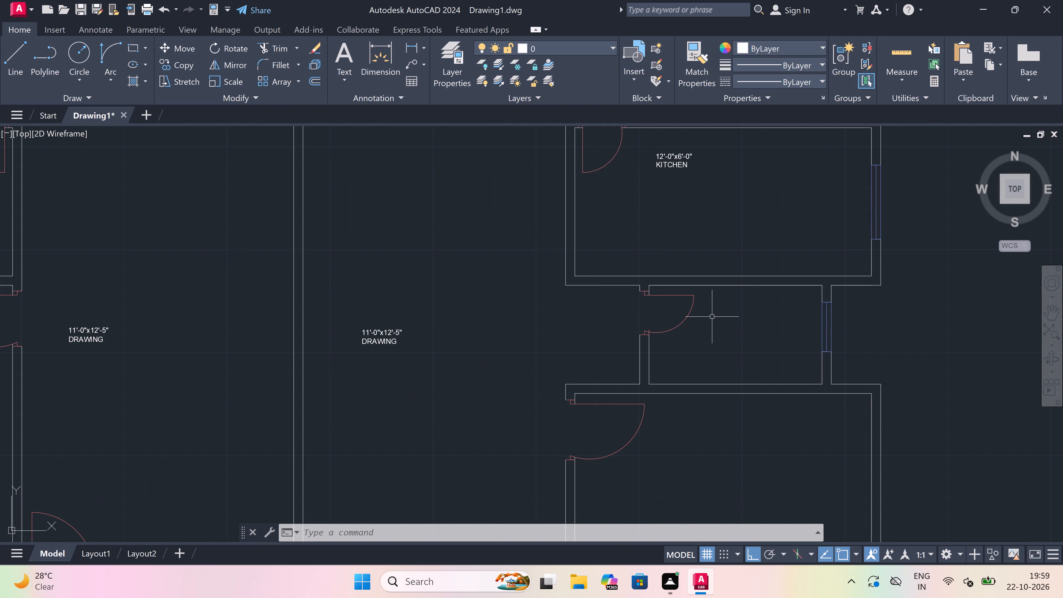
key(space)
click(712, 315)
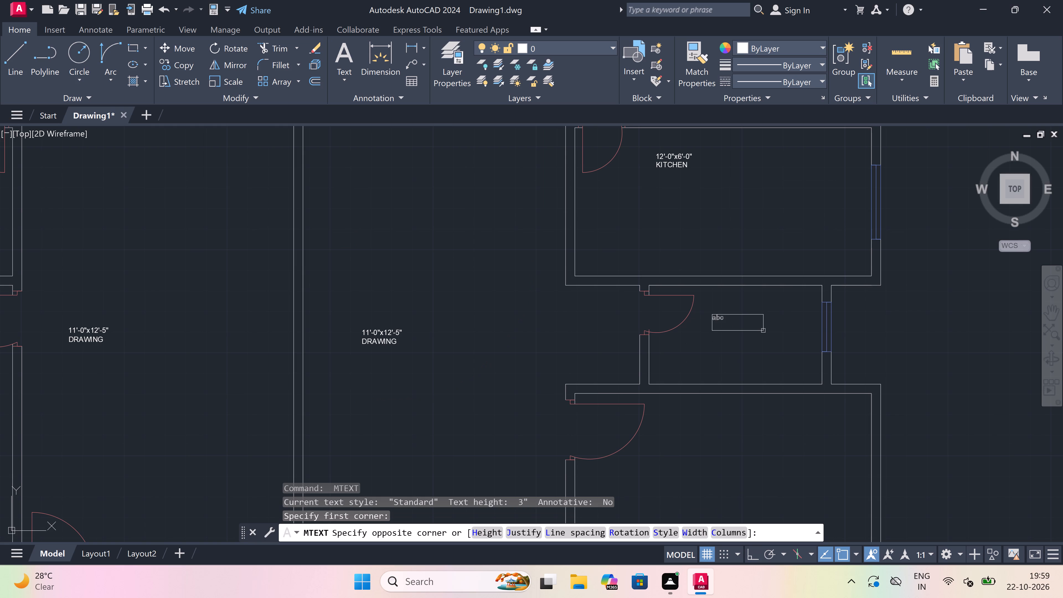
click(789, 334)
scroll(789, 335, up, 2)
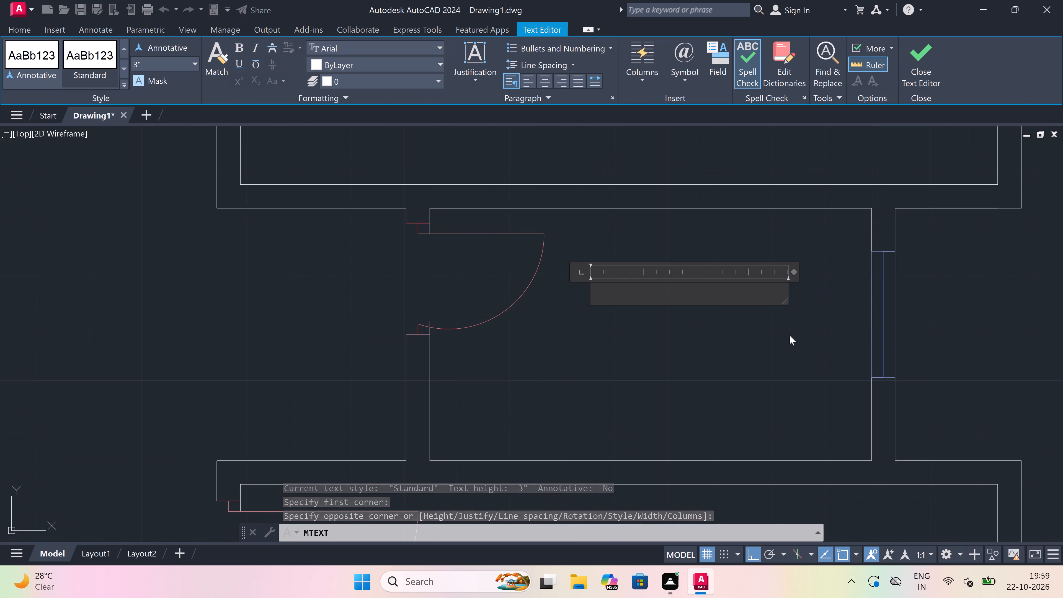
key(7)
text('-0)
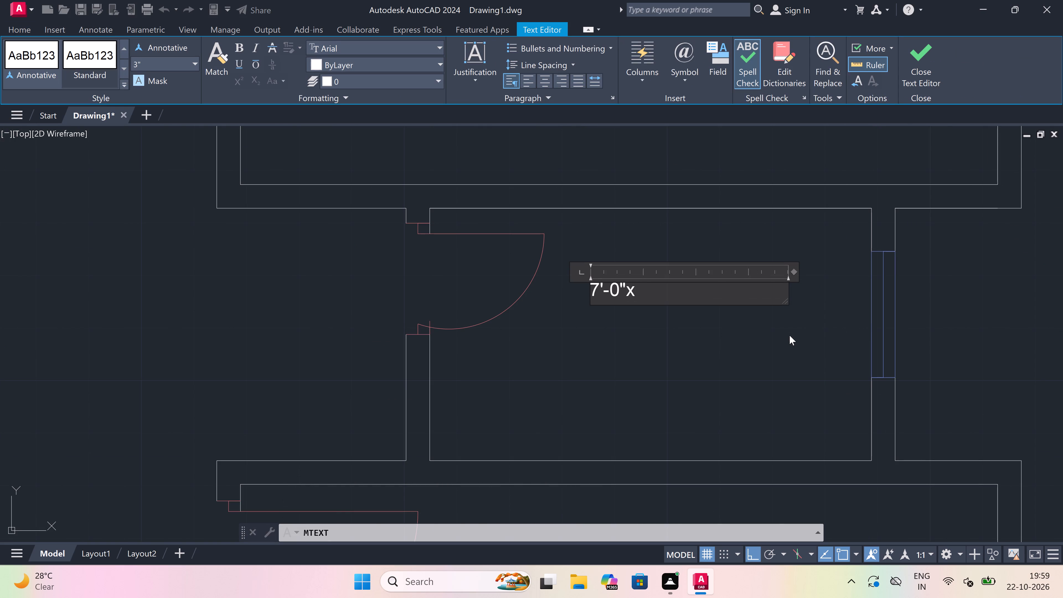
text(4'-0")
key(Return)
text(BATHROOM)
click(776, 363)
Add a two-line multiline text, 11'-0"x12'-0" over BEDROOM, in the large room directly below the lower right-hand 7'-0"x4'-0" BATHROOM.
scroll(776, 359, down, 3)
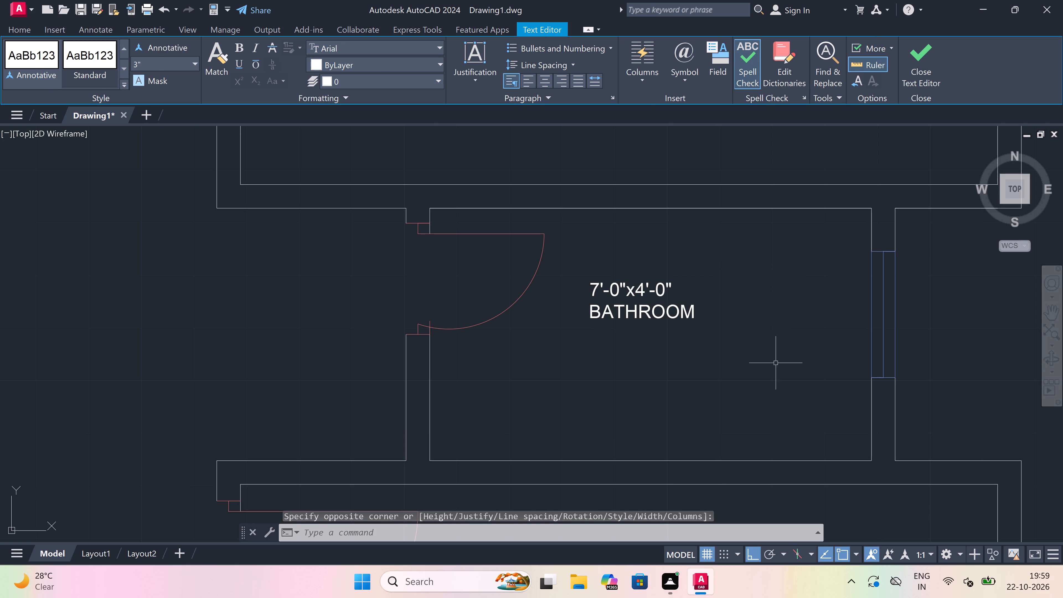
scroll(776, 359, down, 5)
scroll(770, 382, up, 2)
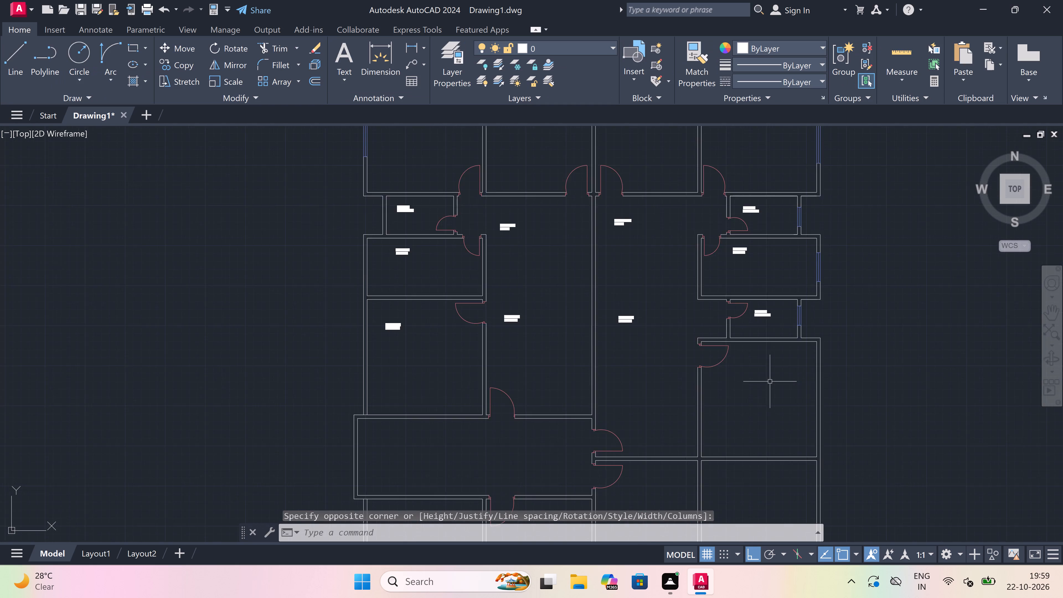
scroll(770, 382, up, 2)
key(space)
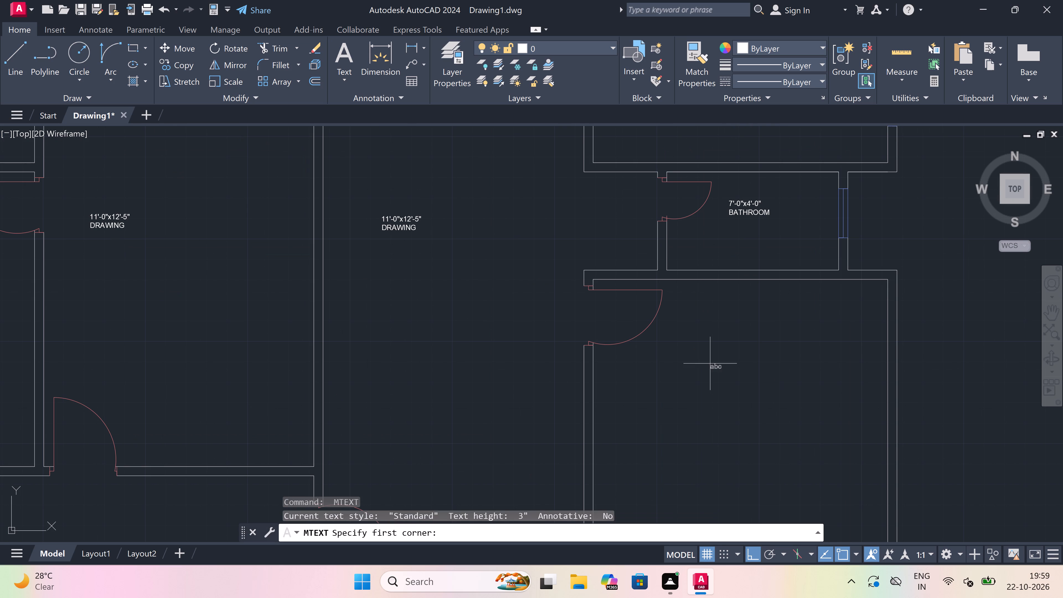
click(652, 356)
click(754, 392)
scroll(756, 392, up, 2)
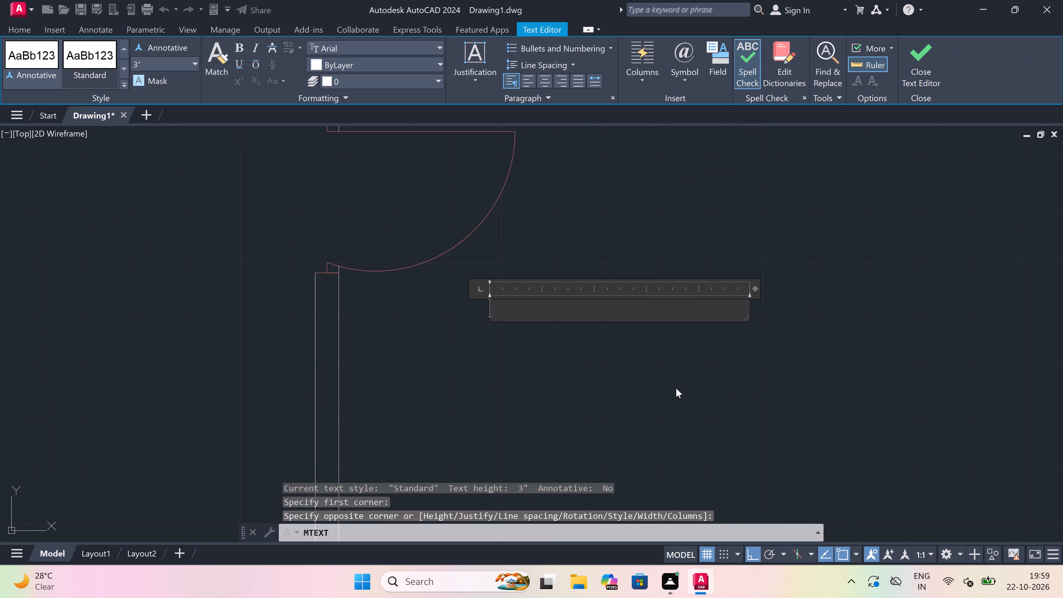
text(11'-)
key(x)
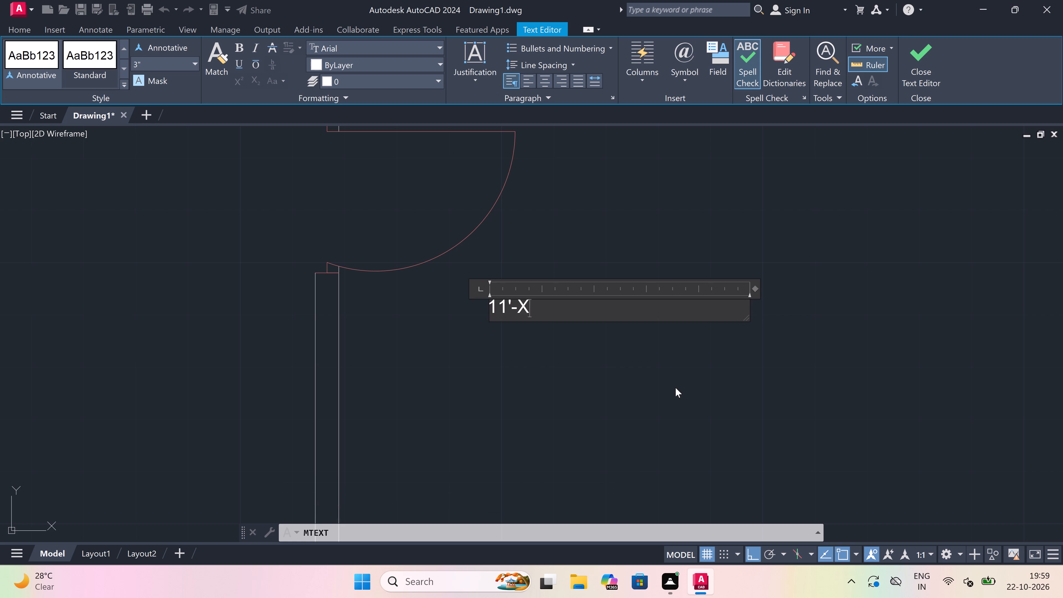
key(BackSpace)
key(0)
text(12)
text('-0")
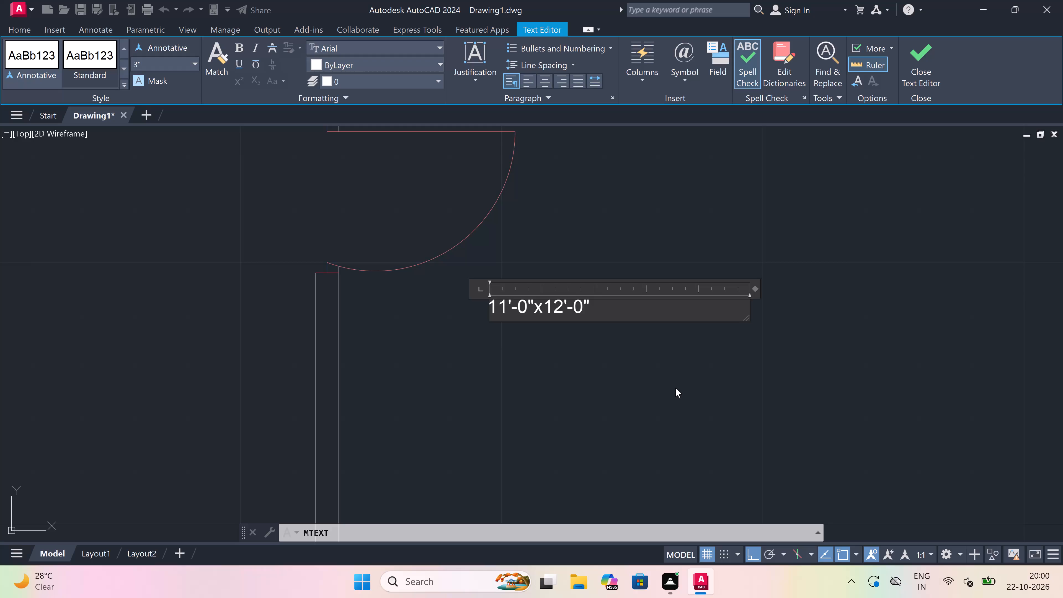
key(Return)
text(BEDROOM)
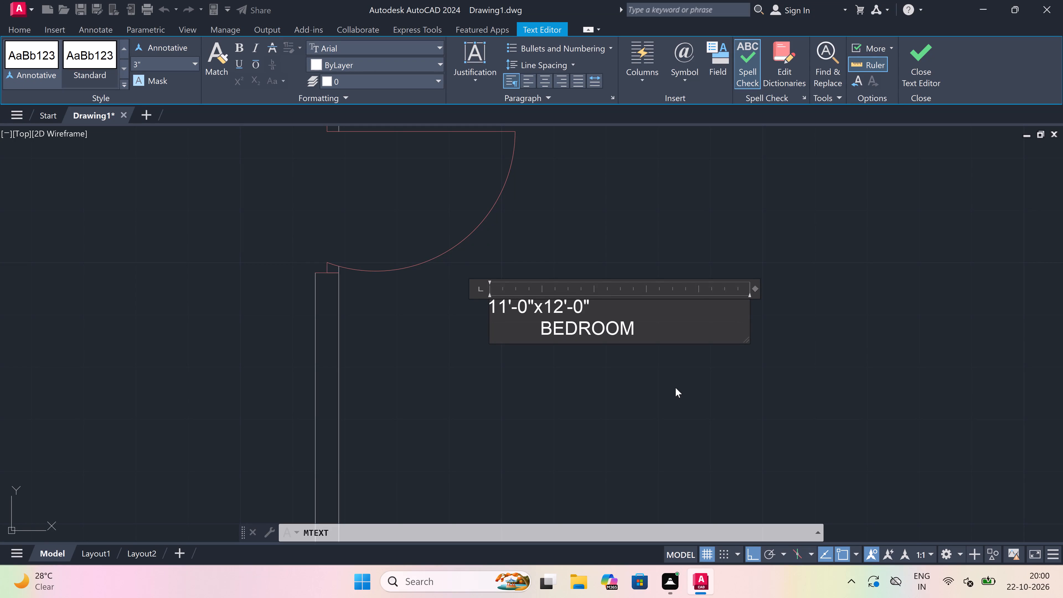
click(536, 333)
key(BackSpace)
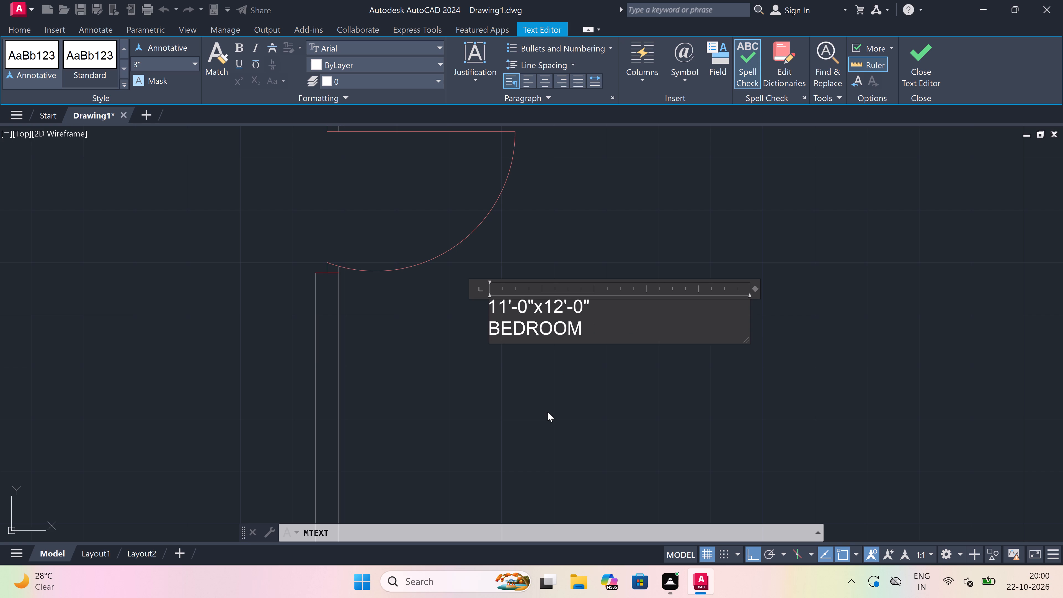
click(548, 412)
Add a two-line multiline text, BEDROOM over 11'-0"x12'-0", in the room directly below the new right-hand 11'-0"x12'-0" BEDROOM.
scroll(548, 411, down, 5)
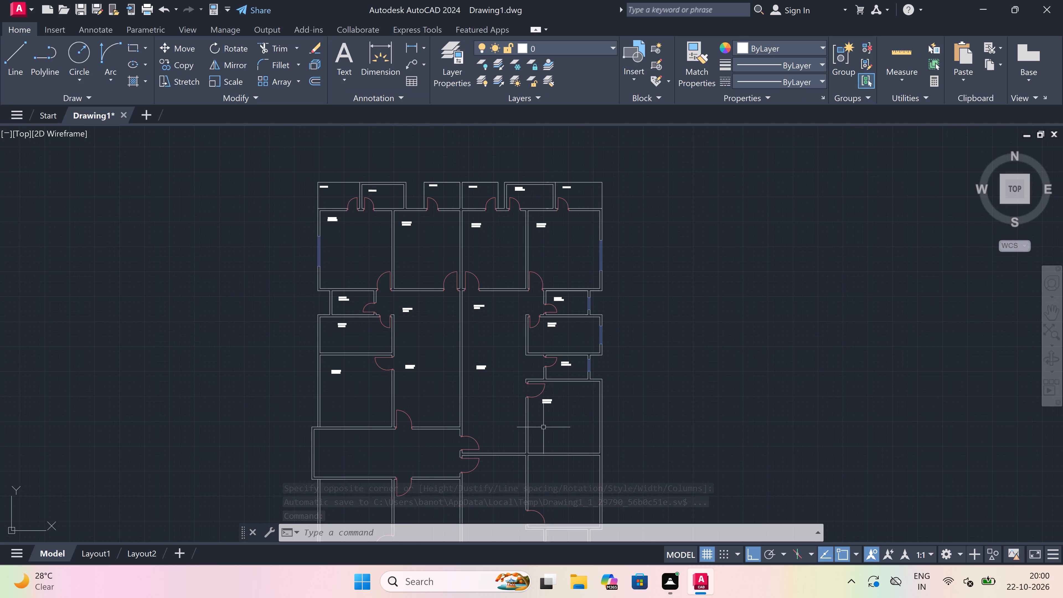
scroll(551, 444, down, 2)
scroll(556, 458, up, 1)
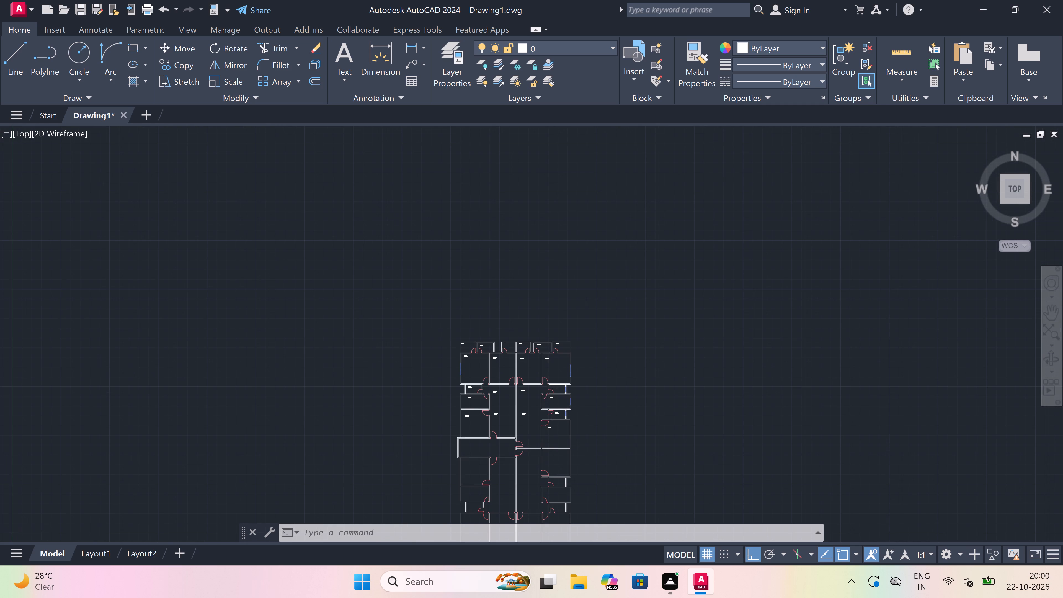
scroll(556, 458, up, 3)
key(space)
drag(508, 441, 514, 442)
click(584, 458)
scroll(584, 458, up, 2)
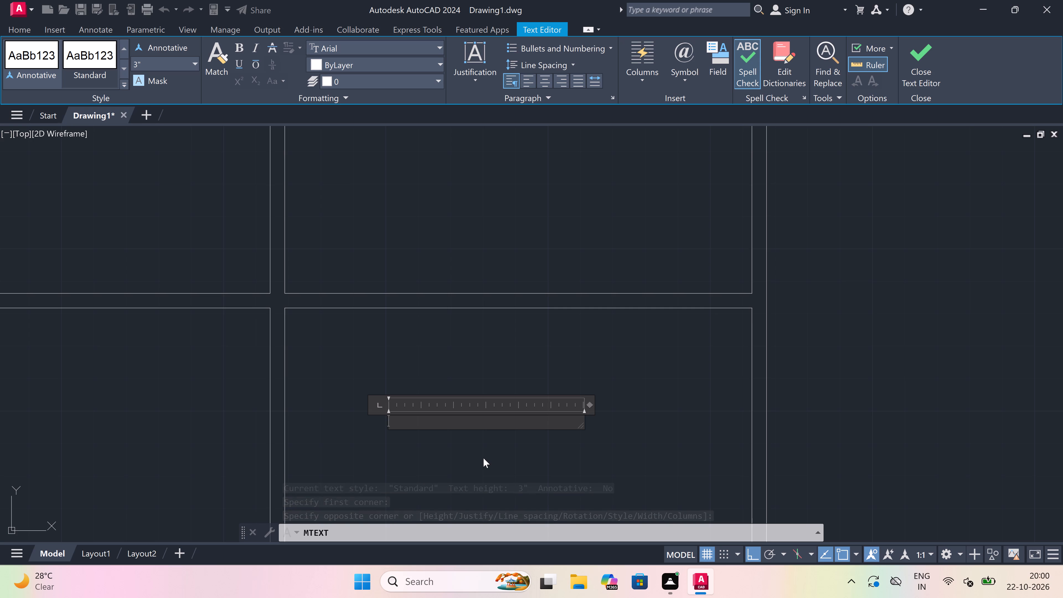
text(BE)
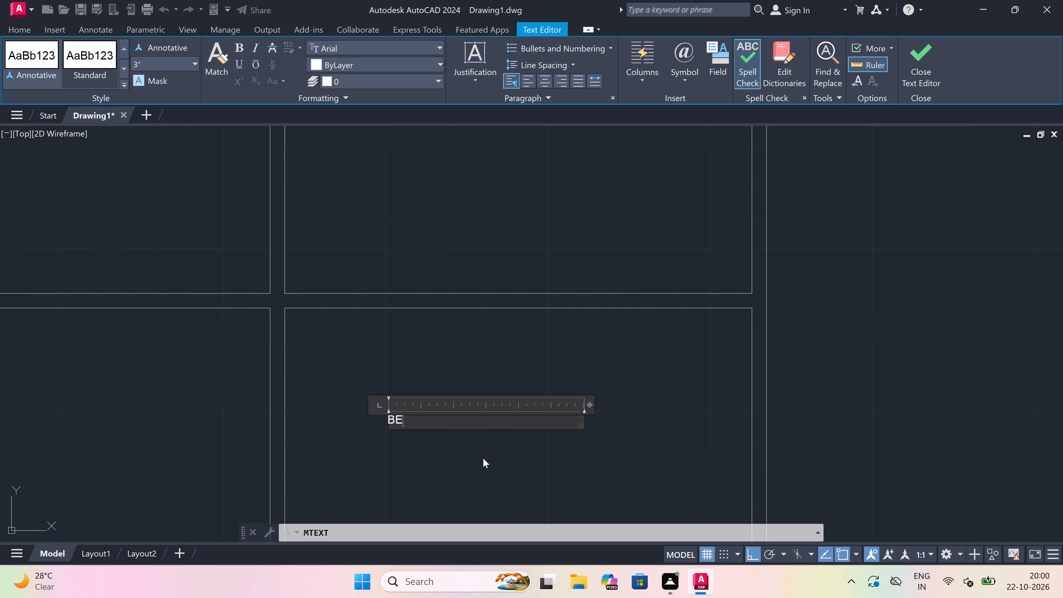
text(DROOM)
key(Return)
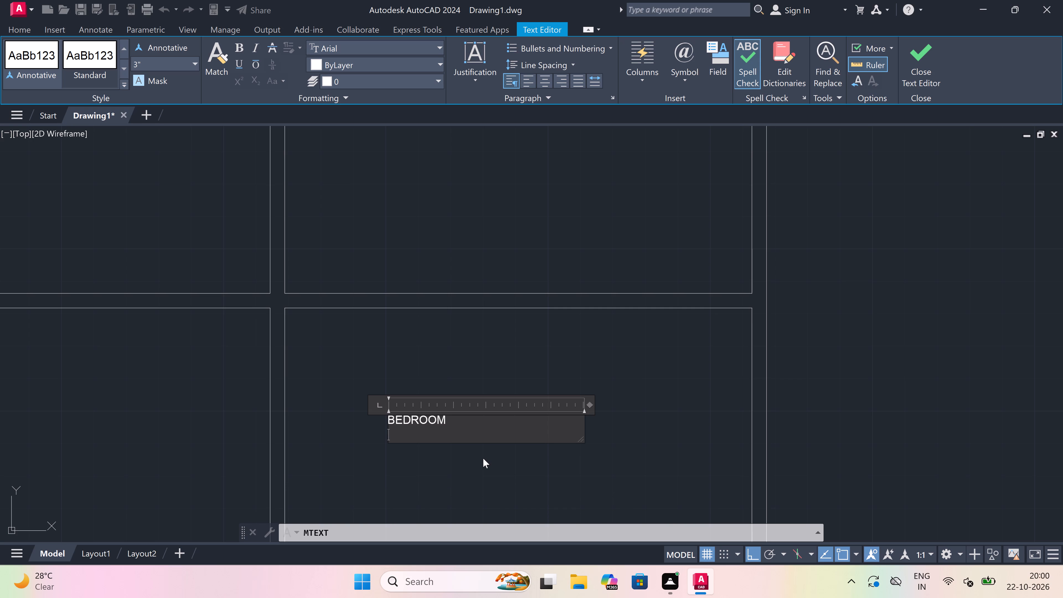
text(11)
text('-0)
text("x)
text(12)
text('-)
text(0")
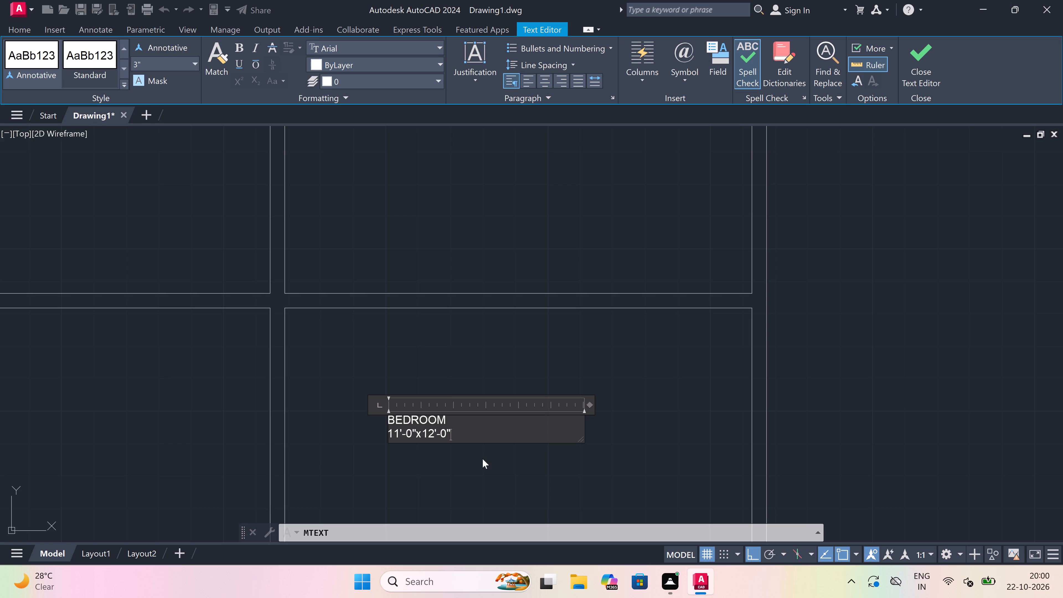
click(481, 463)
Add a two-line multiline text, DRAWING over 11'-0"x12'-5", in the area left of the lower right-hand BEDROOM, beside the lower entrance door.
scroll(478, 463, down, 6)
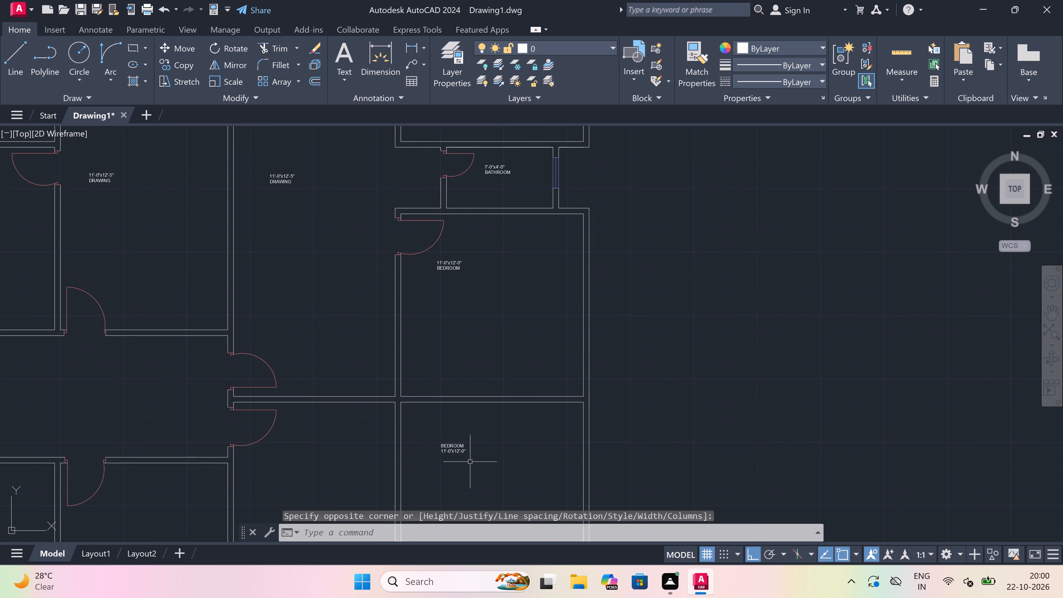
scroll(354, 451, up, 4)
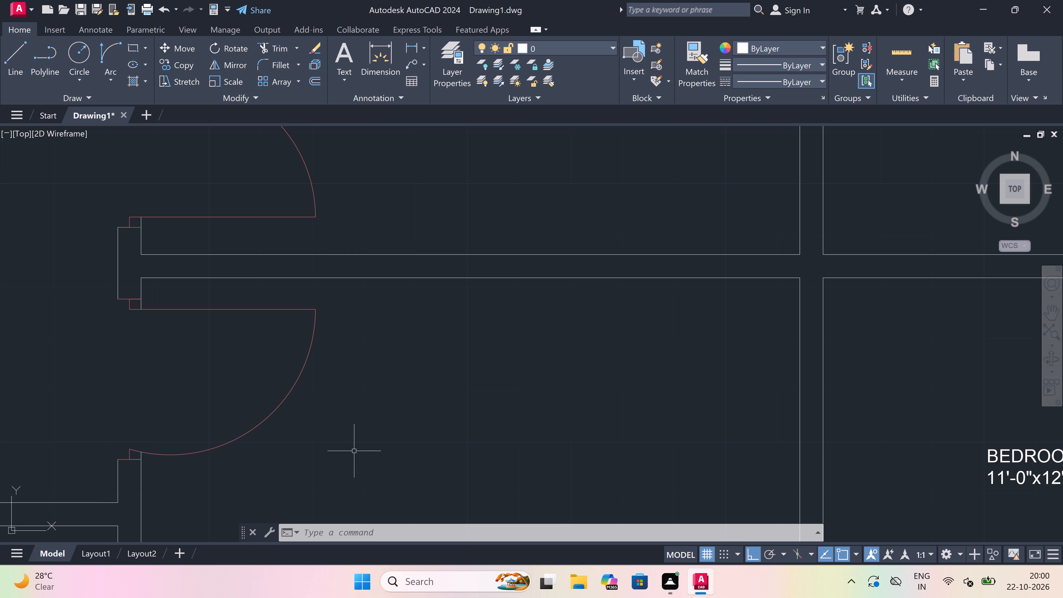
key(space)
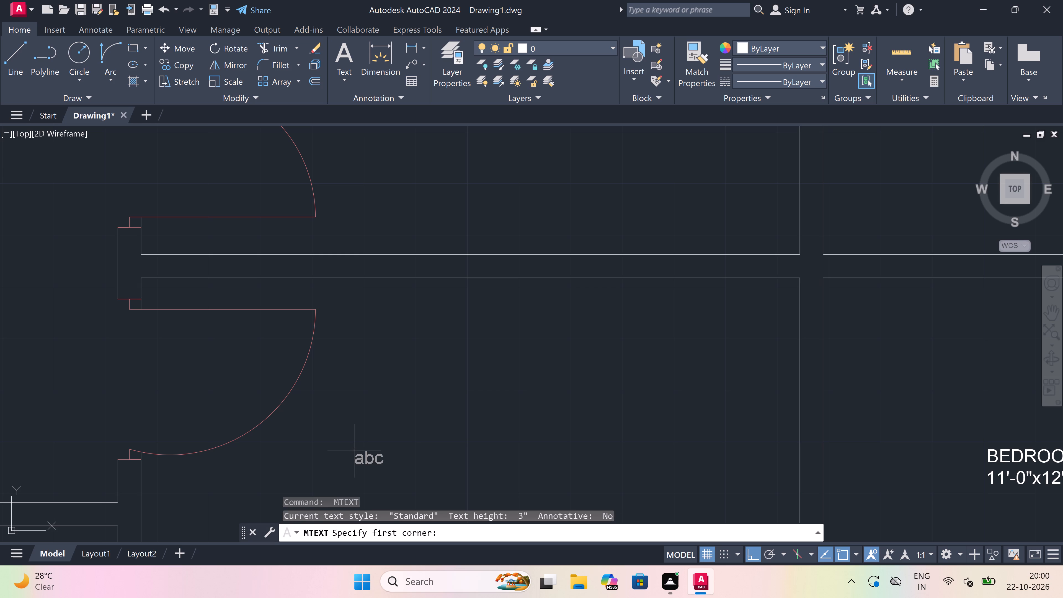
click(370, 405)
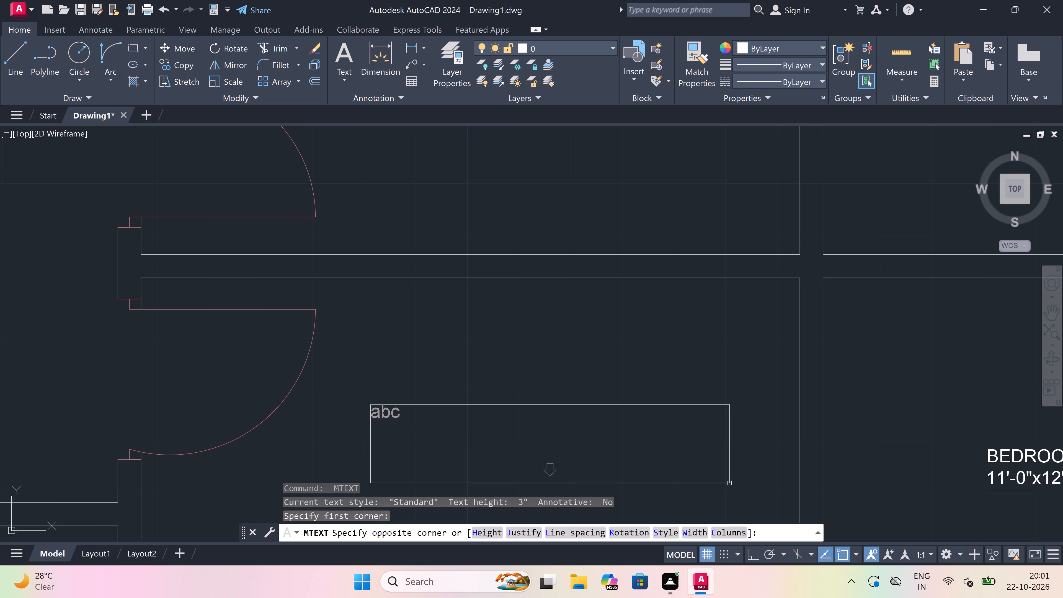
click(729, 483)
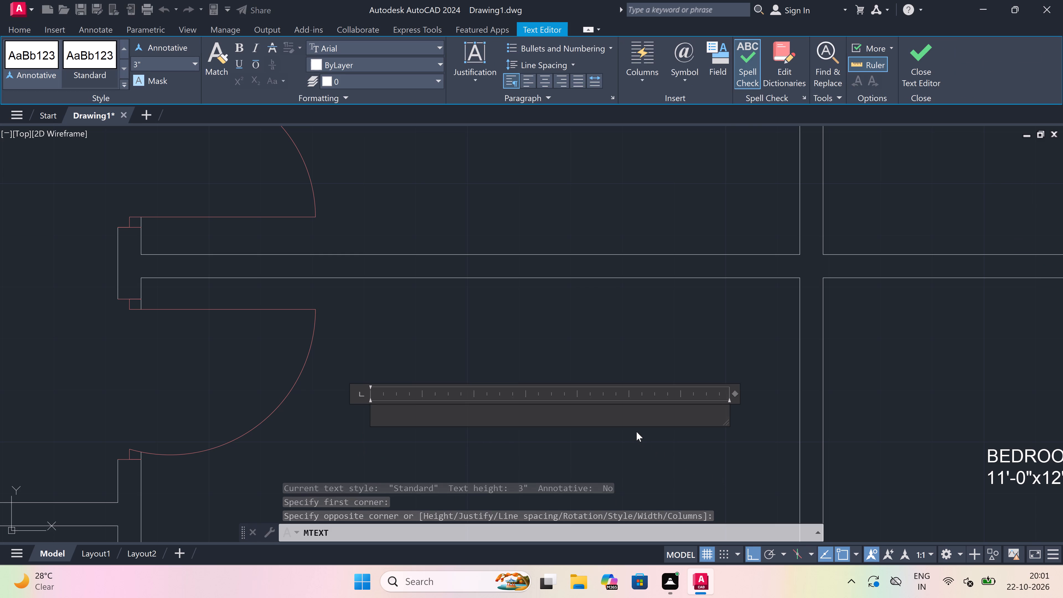
text(DRAWING)
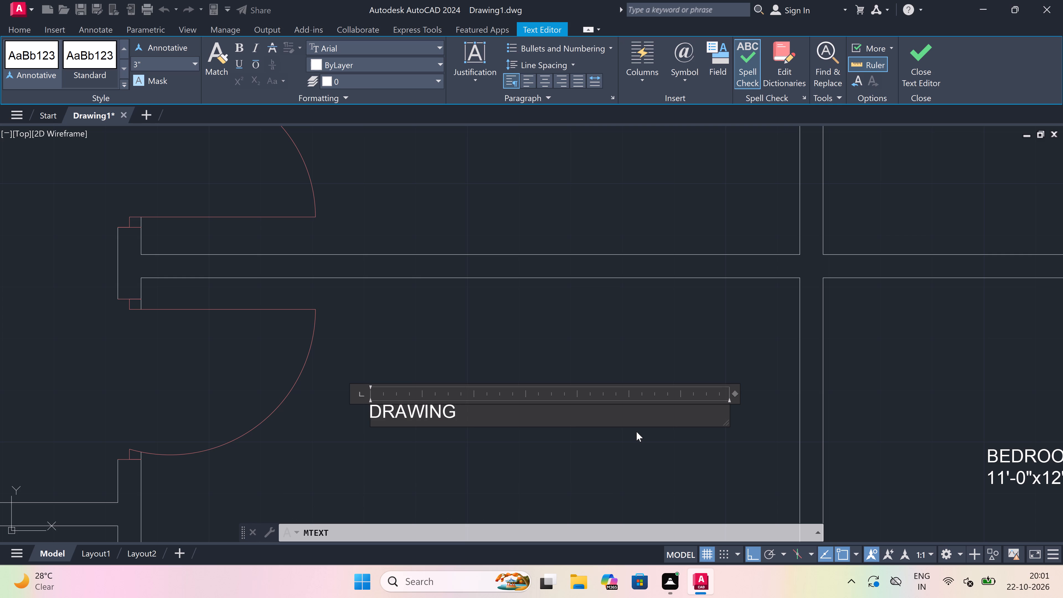
key(Return)
text(11)
text('-)
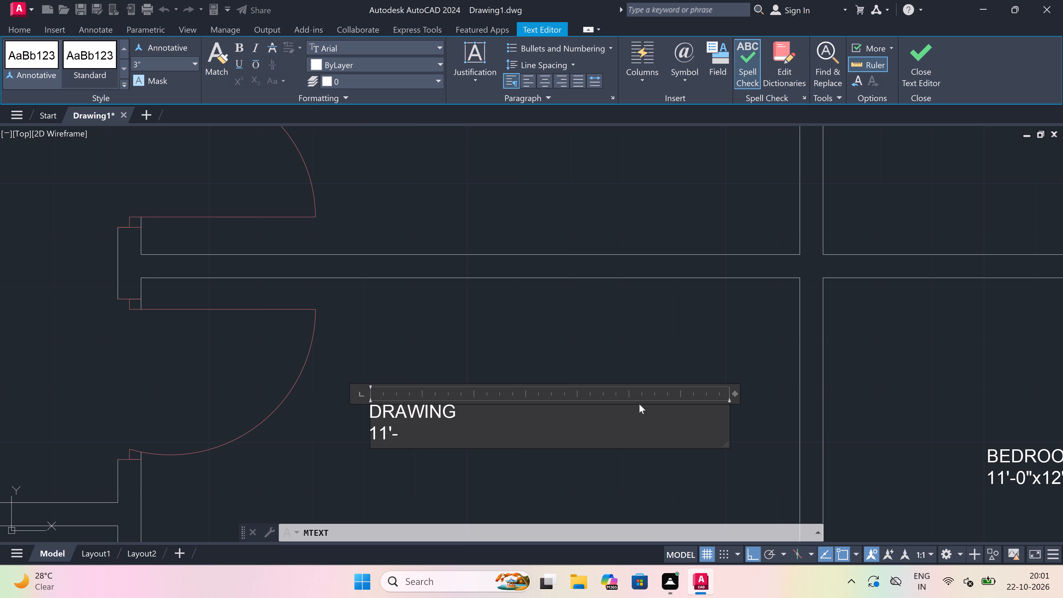
key(0)
text("x)
text(12)
text('-6)
key(BackSpace)
text(5")
click(602, 351)
Add a two-line multiline text, LOBBY over 11'-0"x12'-0", in the wide central space left of the two entrance doors.
scroll(602, 351, down, 8)
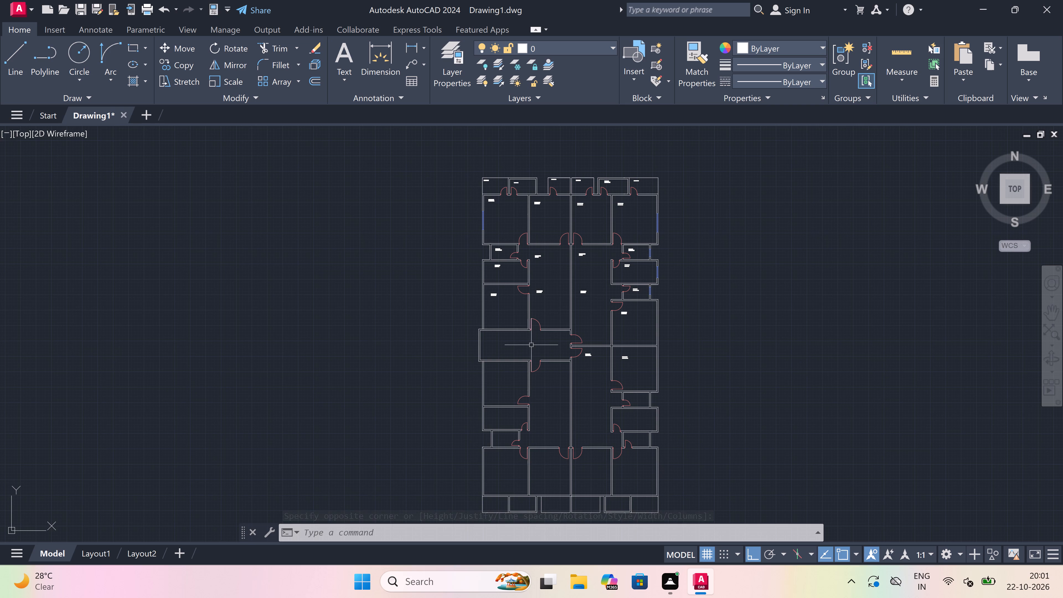
scroll(546, 346, up, 3)
key(space)
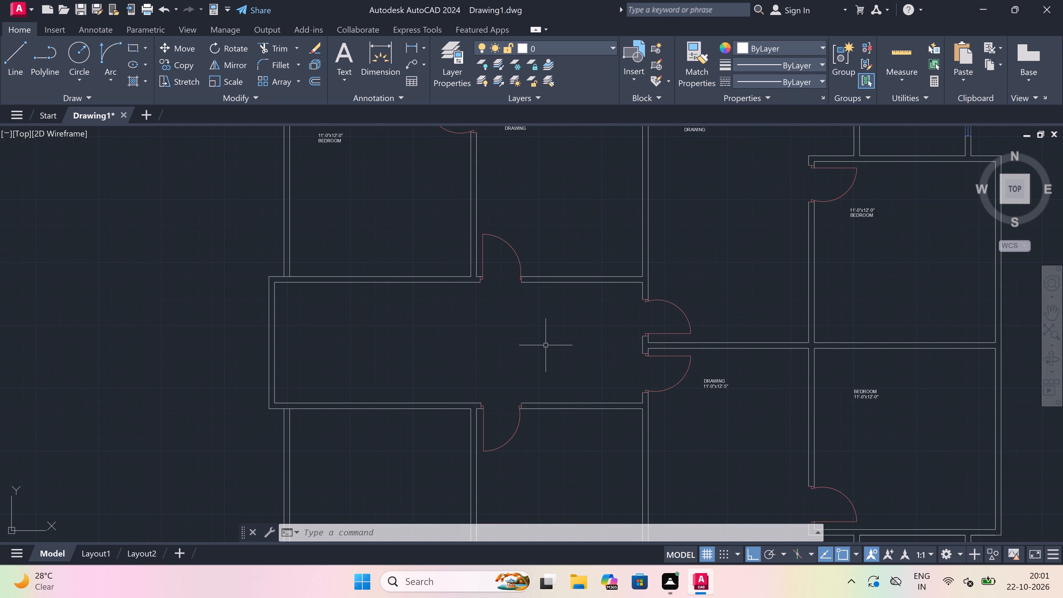
click(533, 325)
click(599, 347)
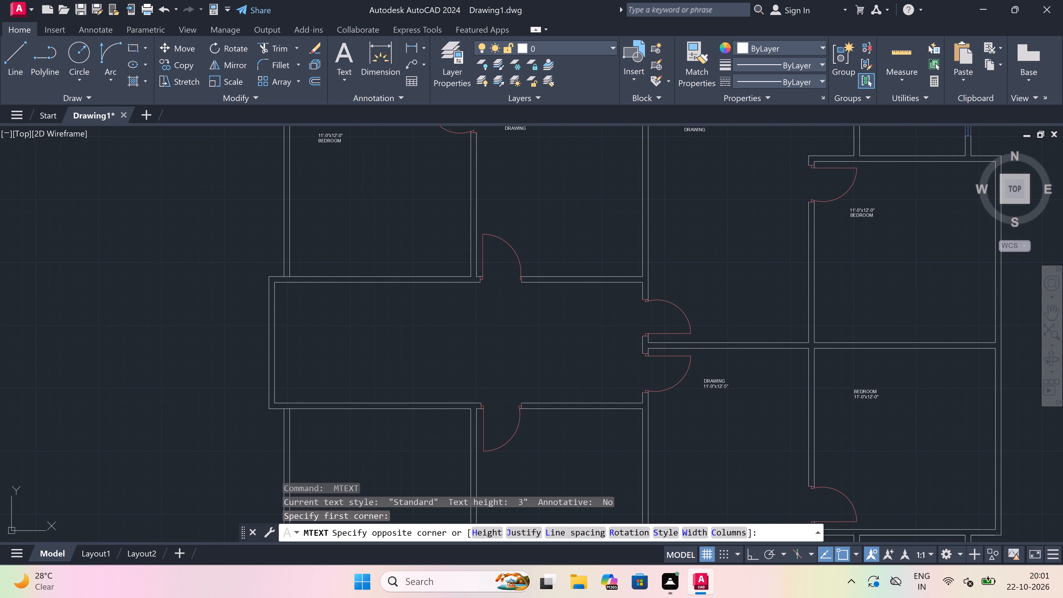
scroll(599, 347, up, 3)
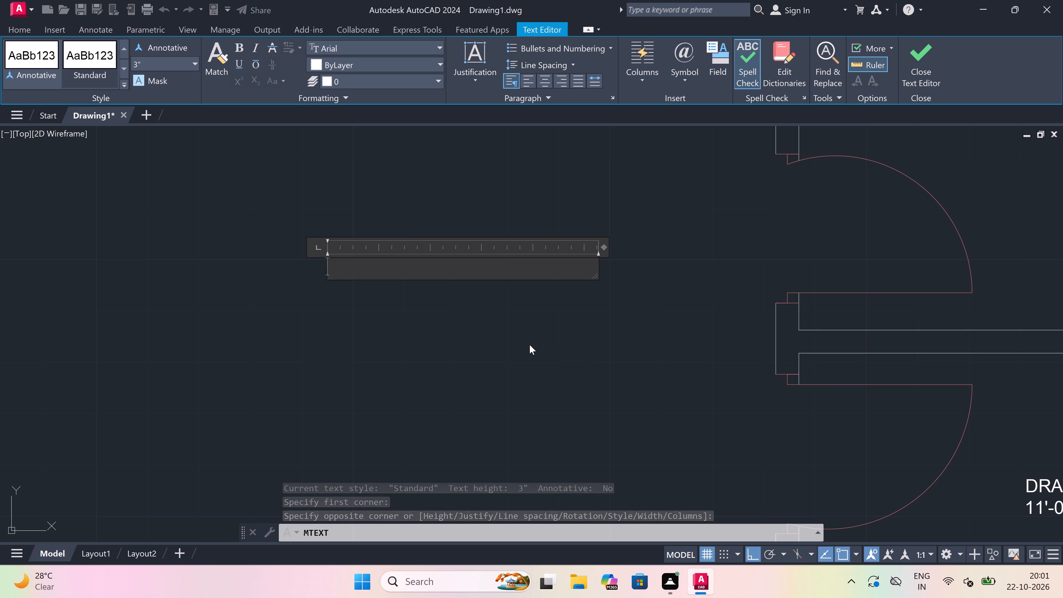
text(LOBBY)
key(Return)
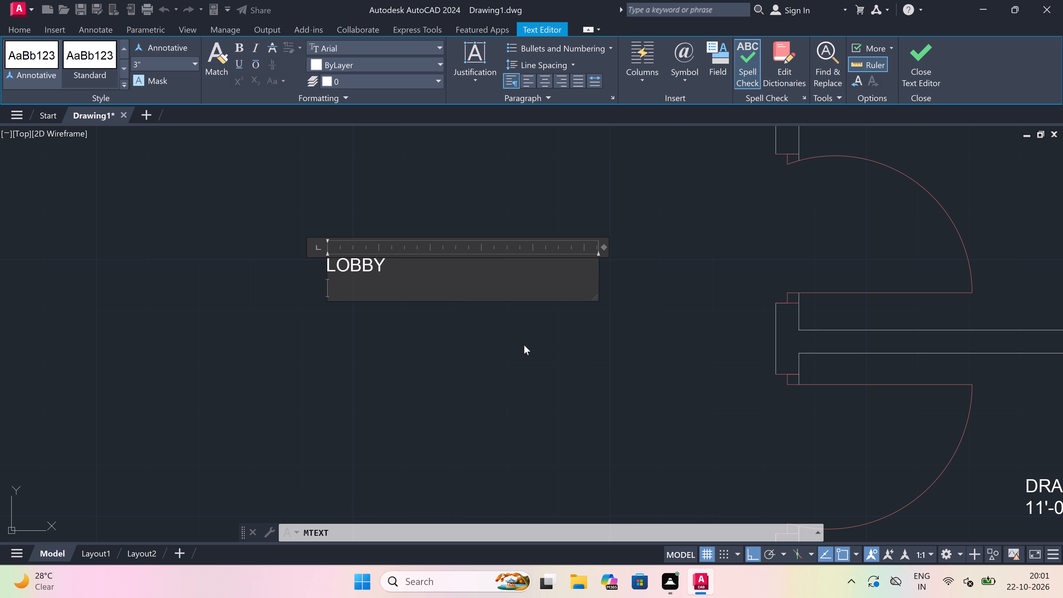
text(11)
text('-0)
text(12)
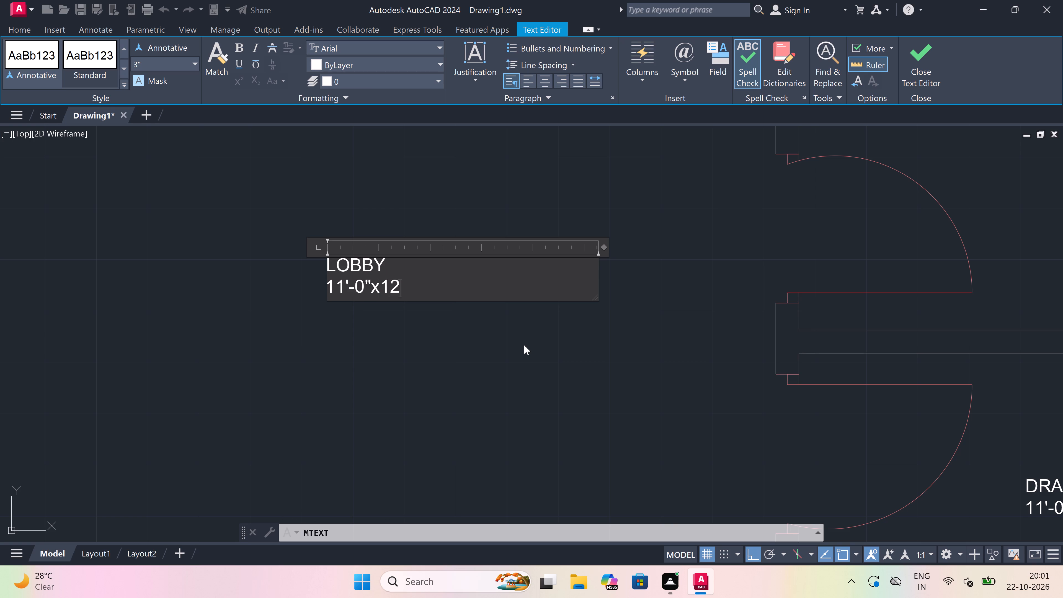
text('-0")
click(523, 345)
Add a two-line multiline text, BEDROOM over 11'-0"x12'-0", in the left-hand room directly below the LOBBY.
scroll(523, 345, down, 6)
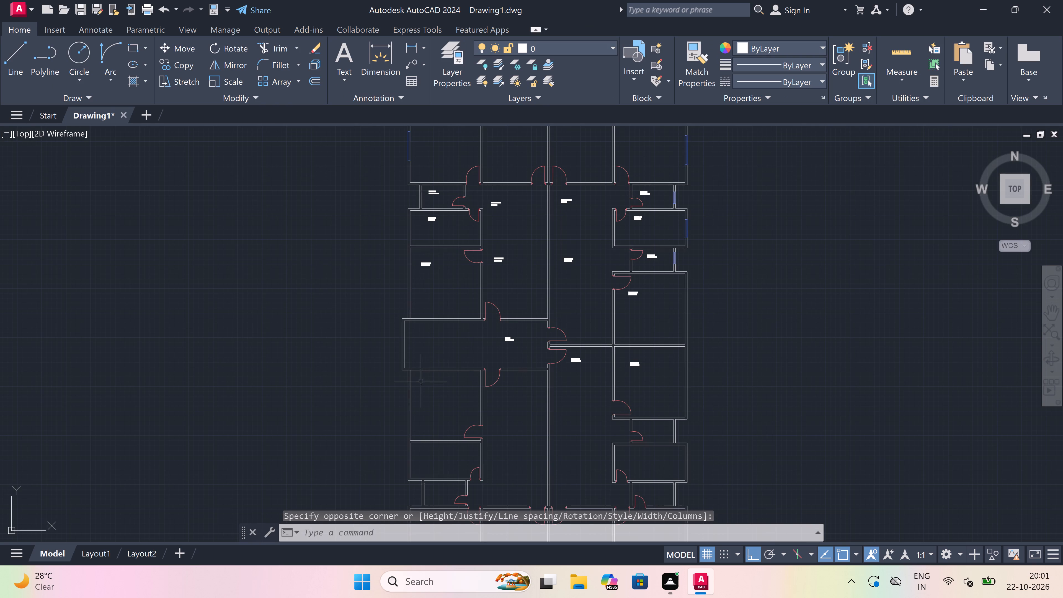
scroll(424, 393, up, 2)
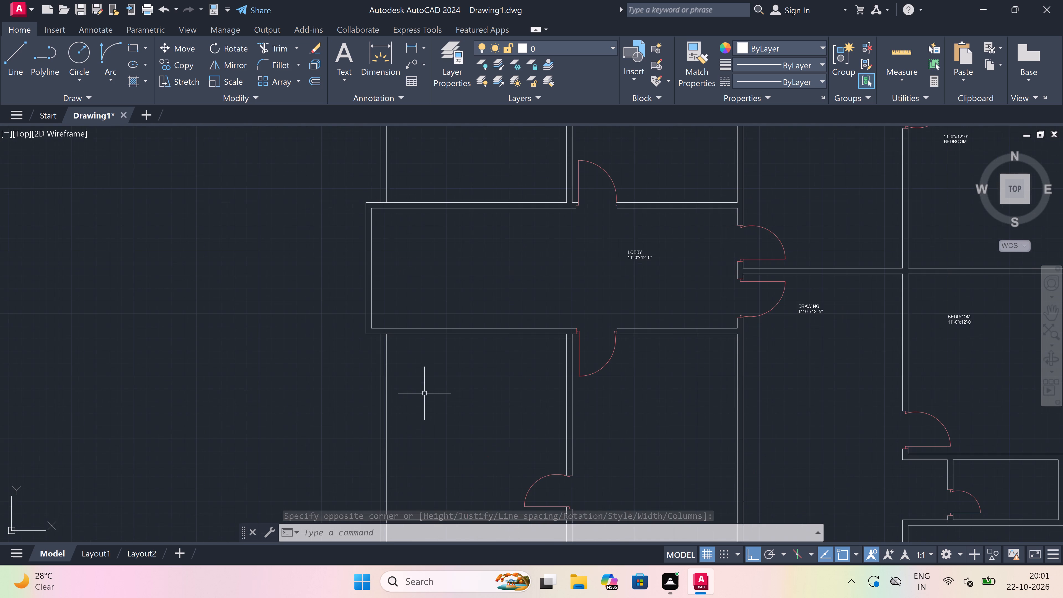
scroll(425, 390, up, 1)
key(space)
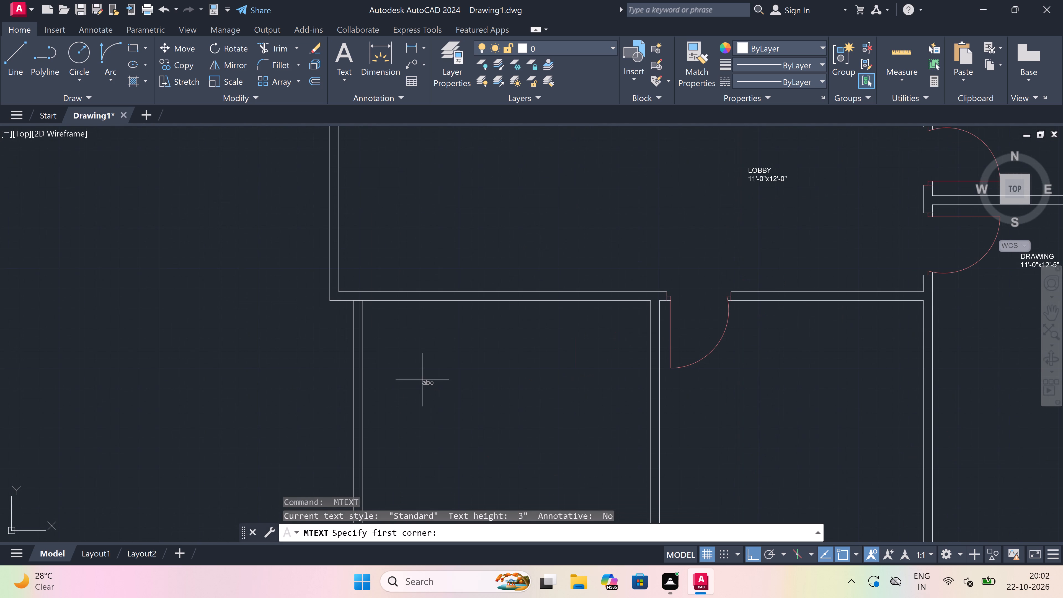
drag(411, 368, 415, 368)
click(572, 423)
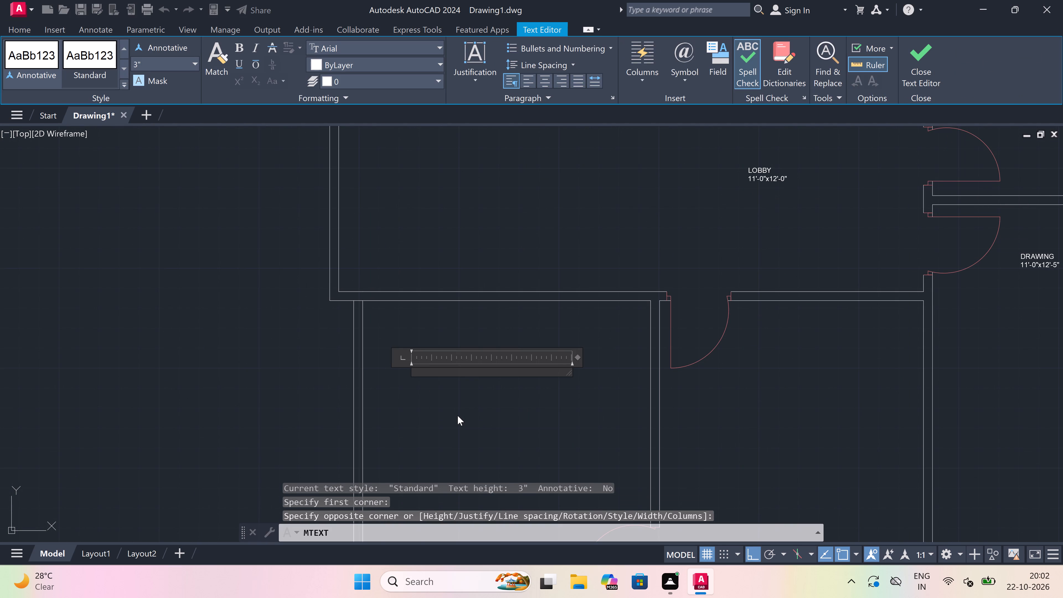
text(BEDROOM)
key(Return)
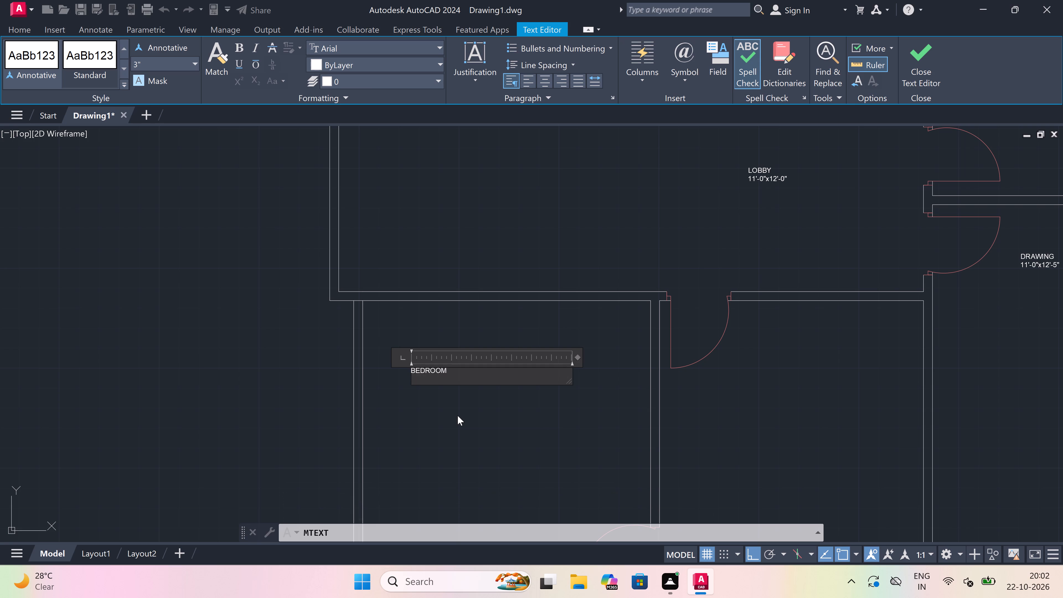
text(11'-0)
text(12)
text('-0")
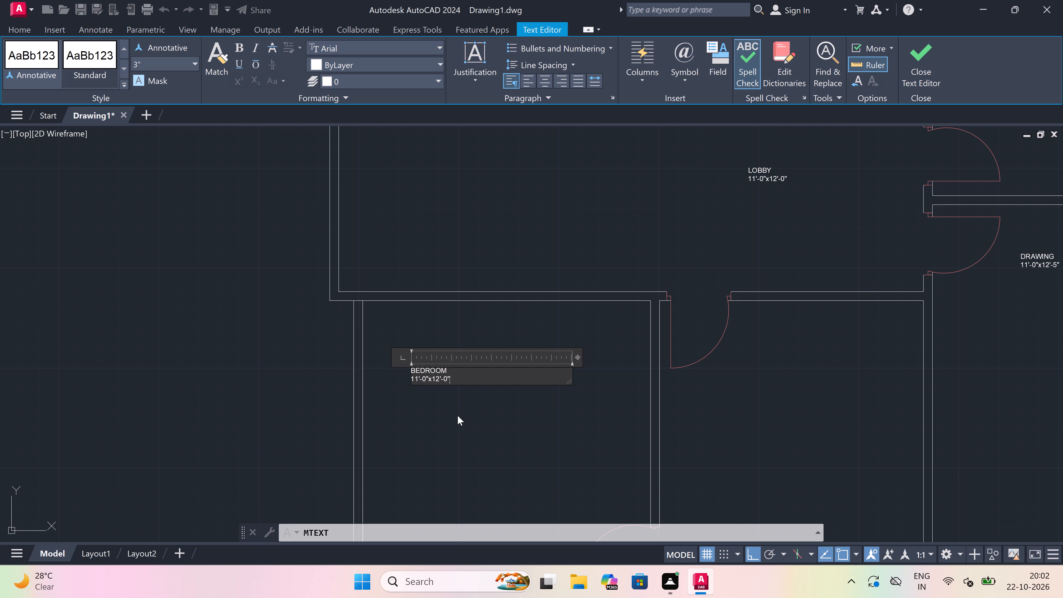
click(458, 414)
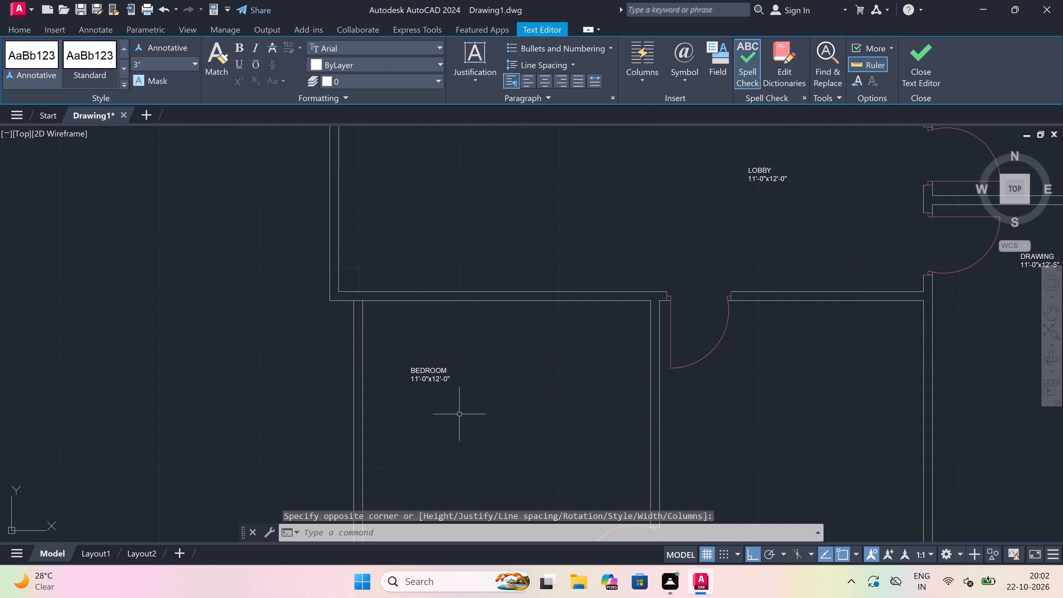
Add a two-line multiline text, KITCHEN over 12'-0"x4'-0", in the room directly below the lower left-hand BEDROOM.
scroll(459, 414, down, 3)
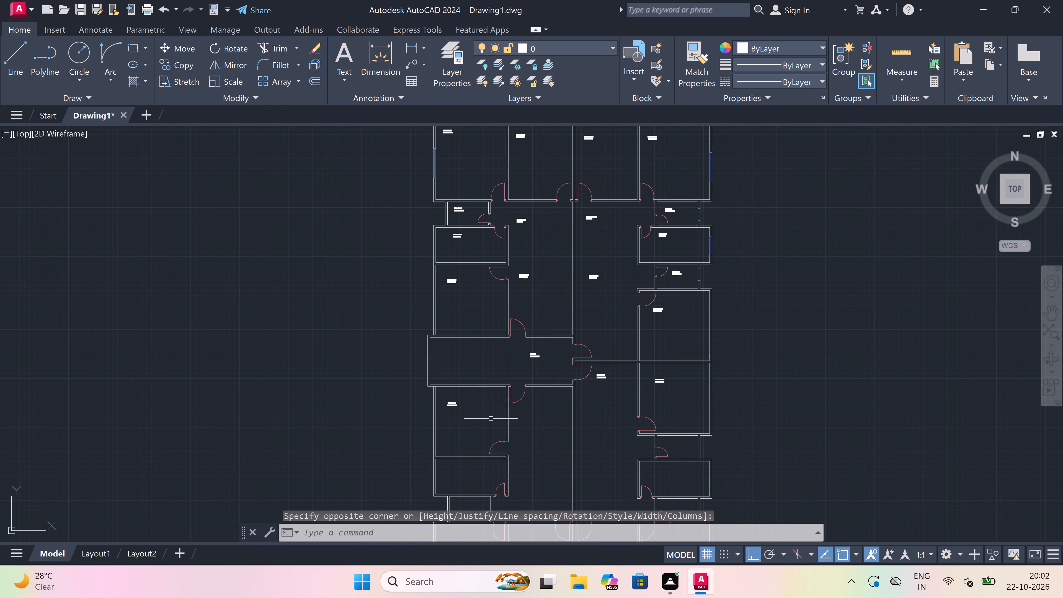
scroll(462, 435, down, 3)
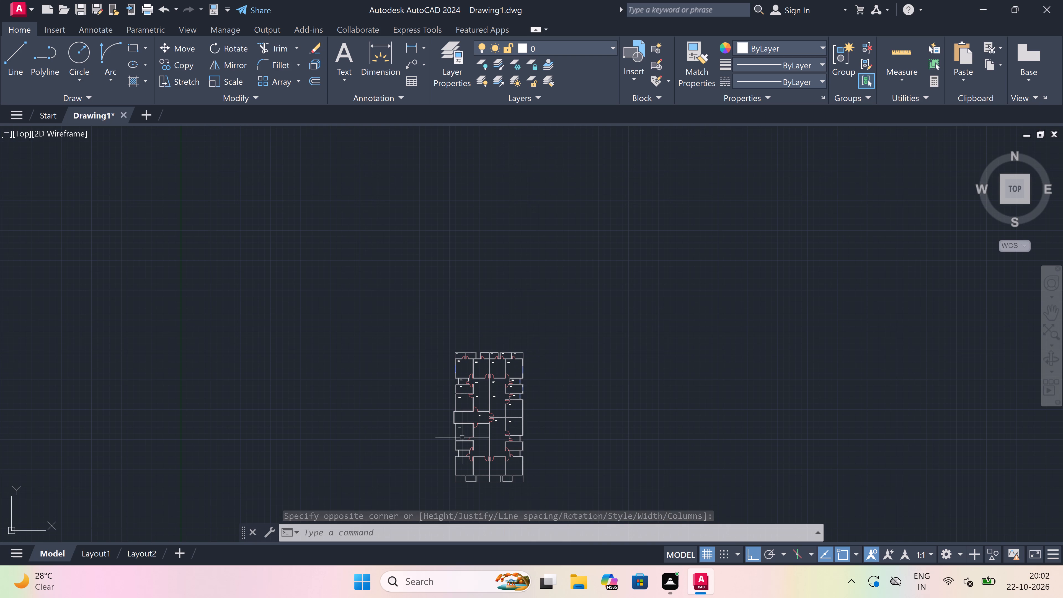
scroll(462, 448, up, 4)
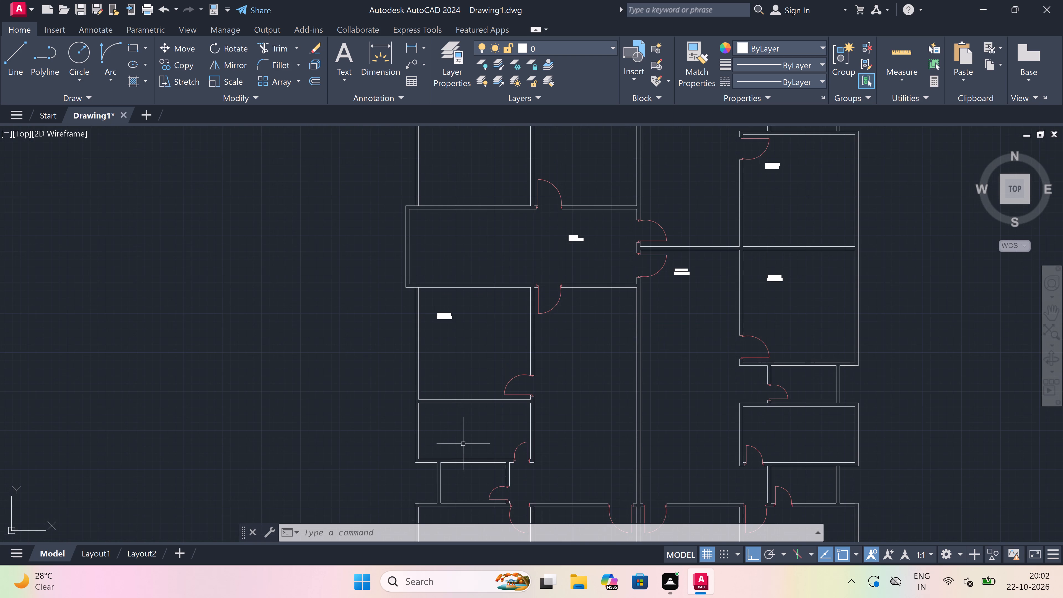
scroll(463, 444, up, 2)
key(space)
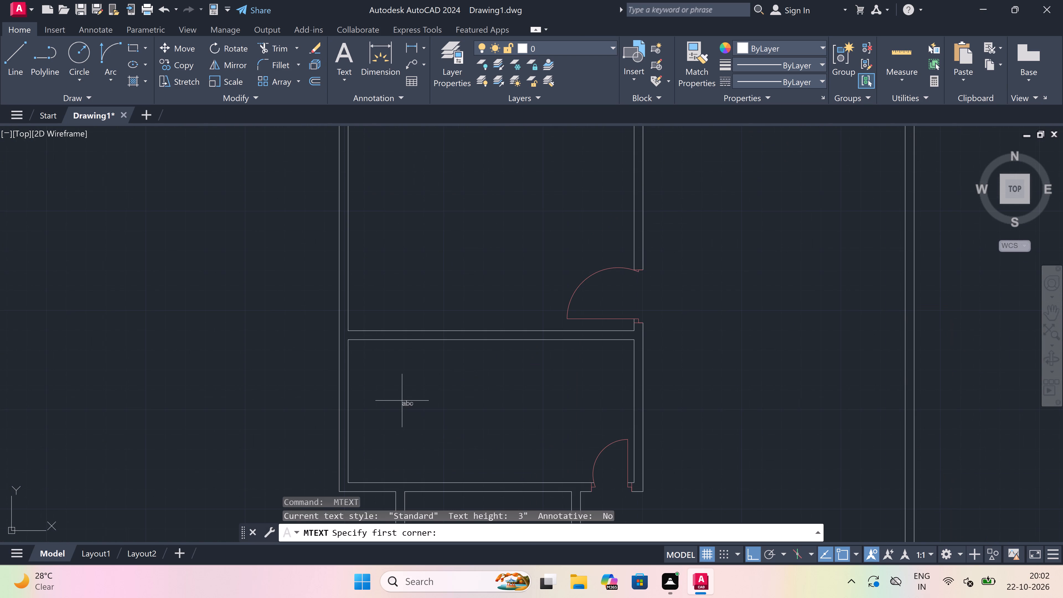
click(397, 391)
click(561, 440)
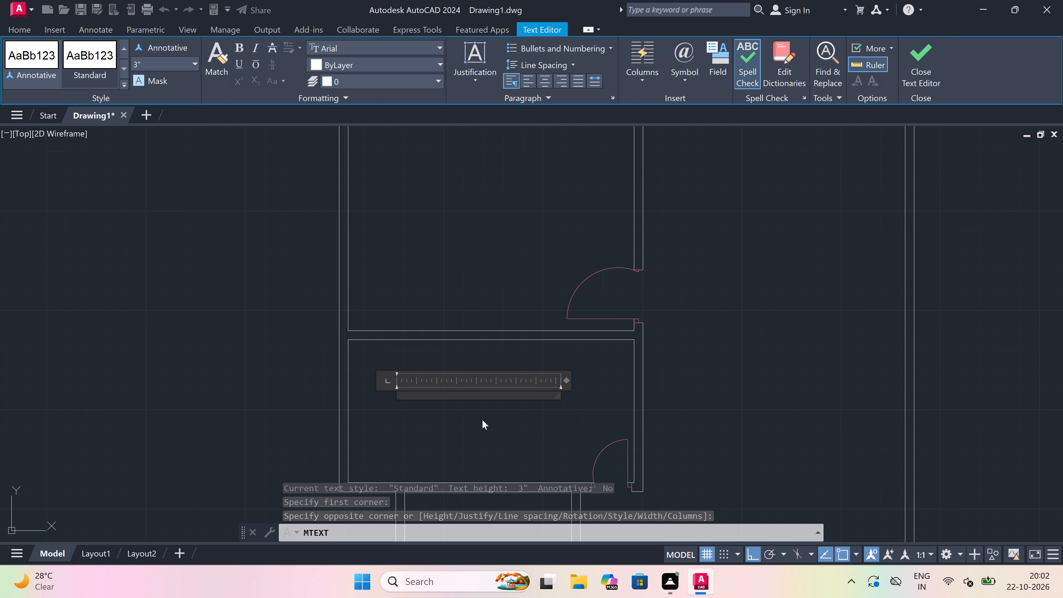
text(KITCHEN)
key(Return)
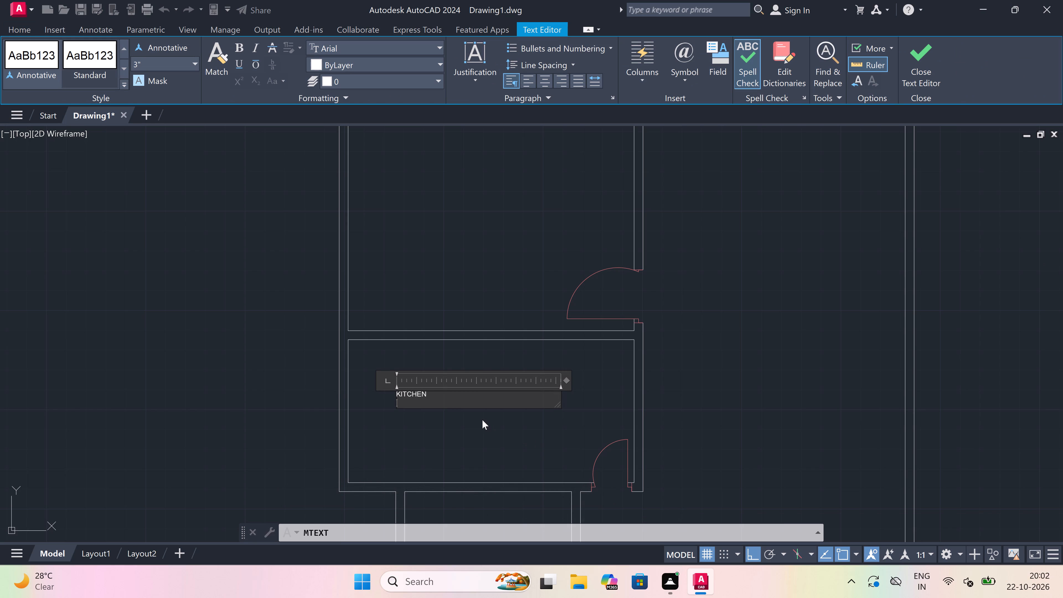
text(12)
text('-)
key(0)
key(x)
key(4)
key(apostrophe)
key(0)
key(BackSpace)
text(-0)
key(shift+quotedbl)
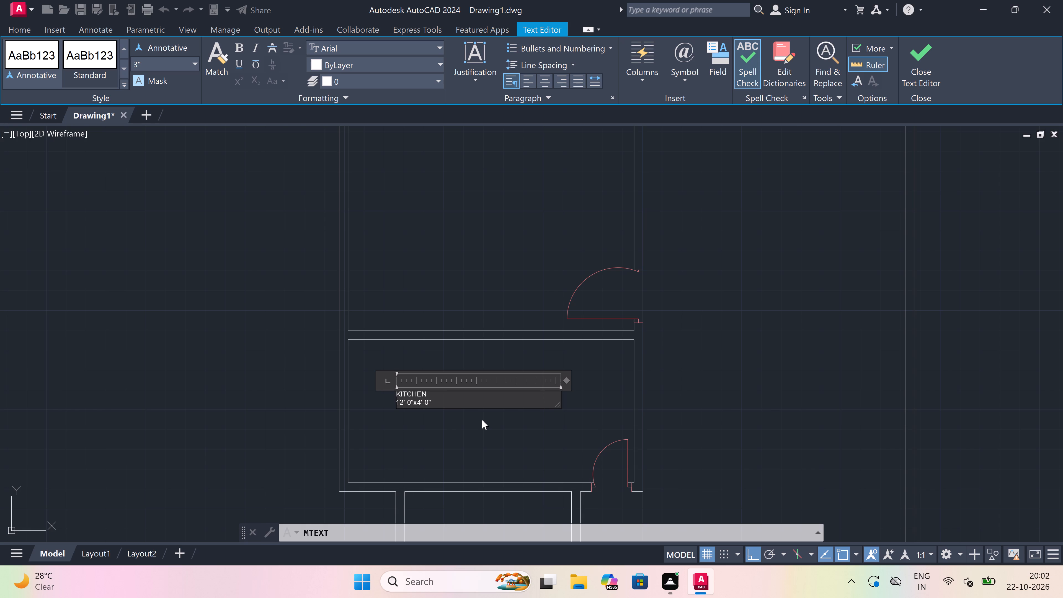
click(479, 419)
Add a two-line multiline text, DRAWING over 11'-0"x12'-5", in the space right of the lower left-hand BEDROOM, below the LOBBY door.
scroll(479, 419, down, 4)
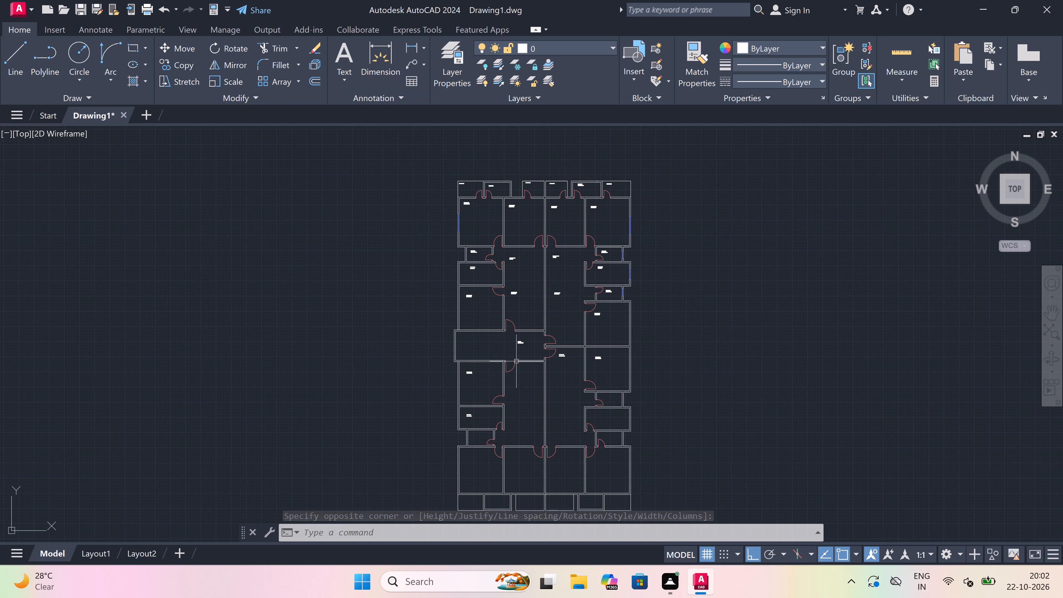
scroll(522, 383, up, 4)
key(space)
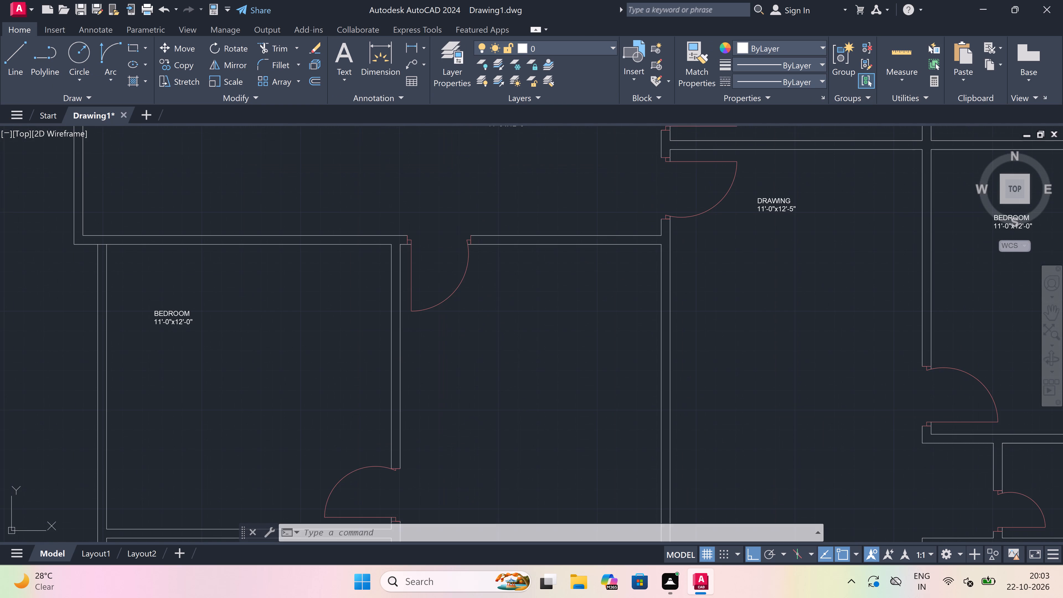
drag(457, 331, 460, 331)
click(624, 373)
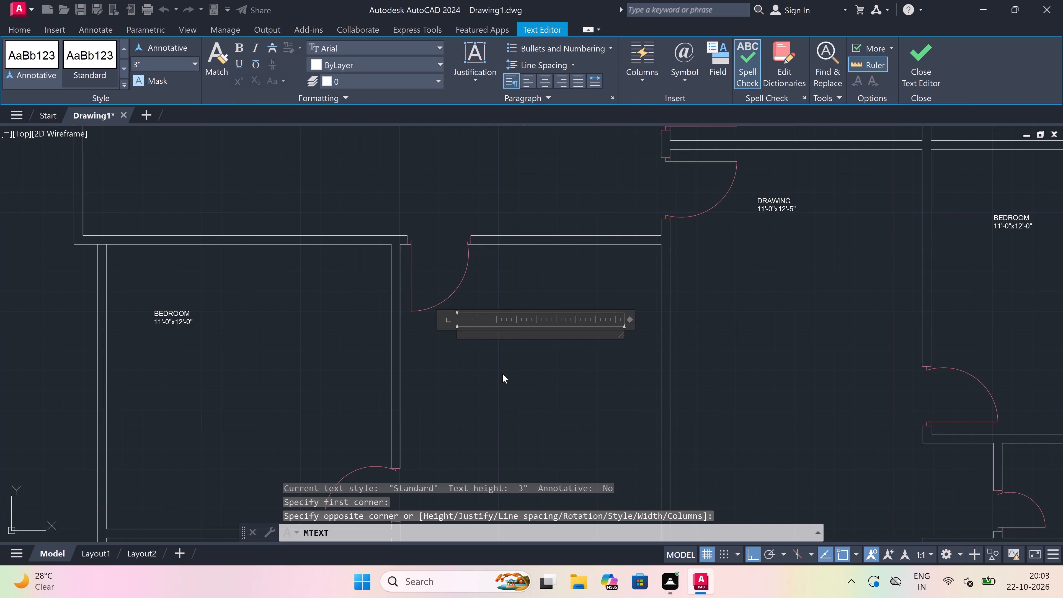
text(DRAWING)
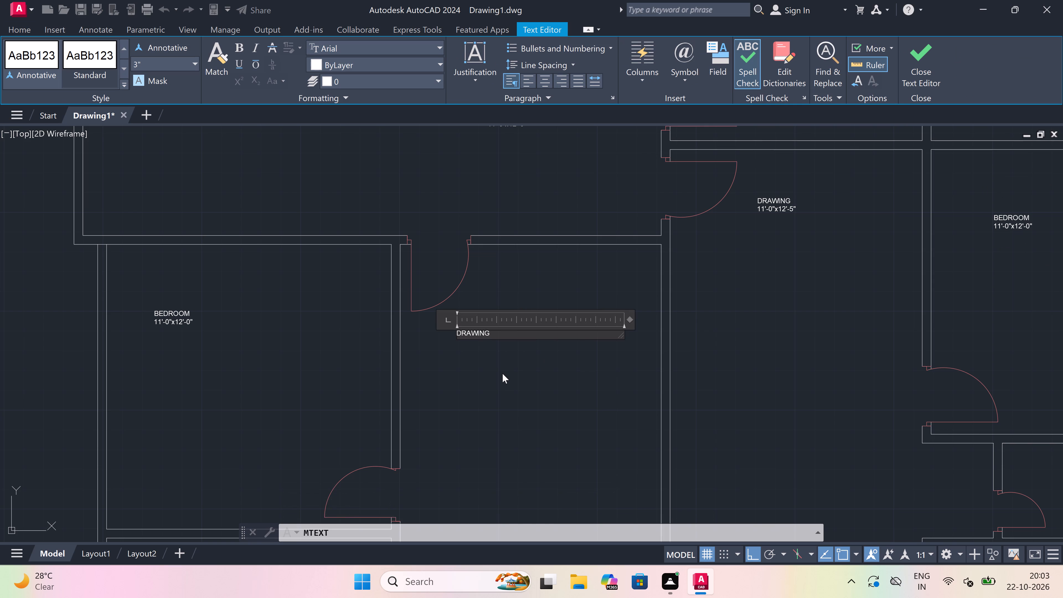
key(Return)
text(11)
text('-)
key(0)
text("x)
text(12)
text('-5)
key(shift+quotedbl)
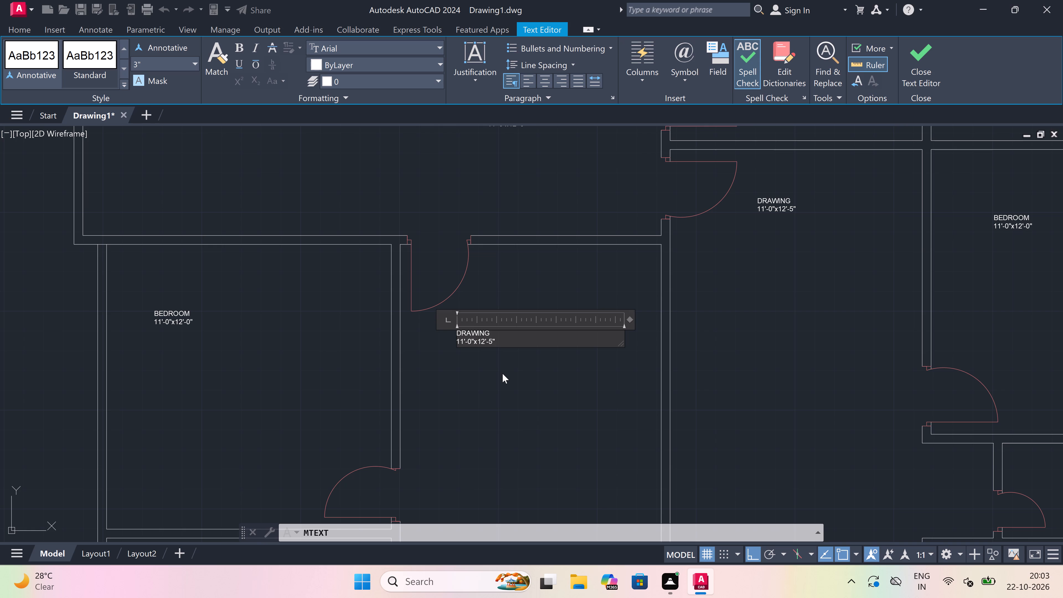
click(508, 376)
Add a two-line multiline text, DINING over 11'-0"x11'-0", in the open space directly right of the lower left-hand KITCHEN.
scroll(508, 375, down, 6)
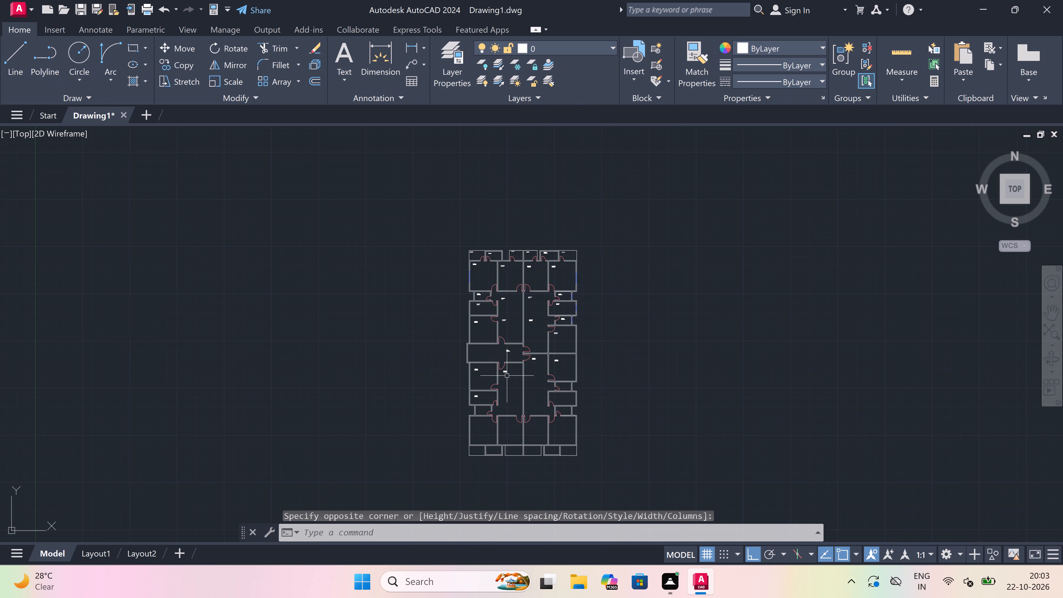
scroll(511, 396, up, 4)
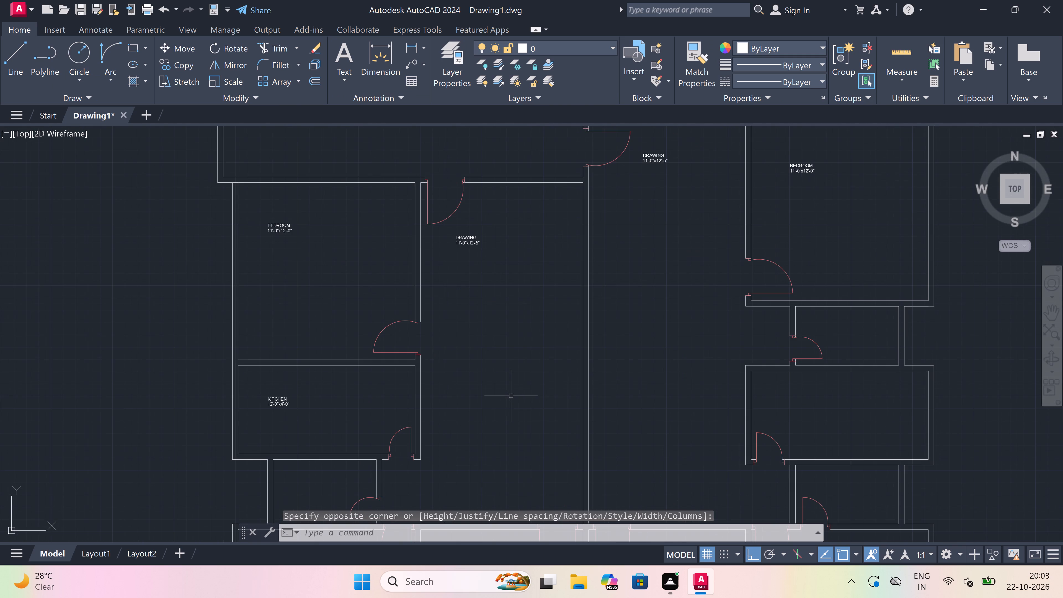
key(space)
click(435, 395)
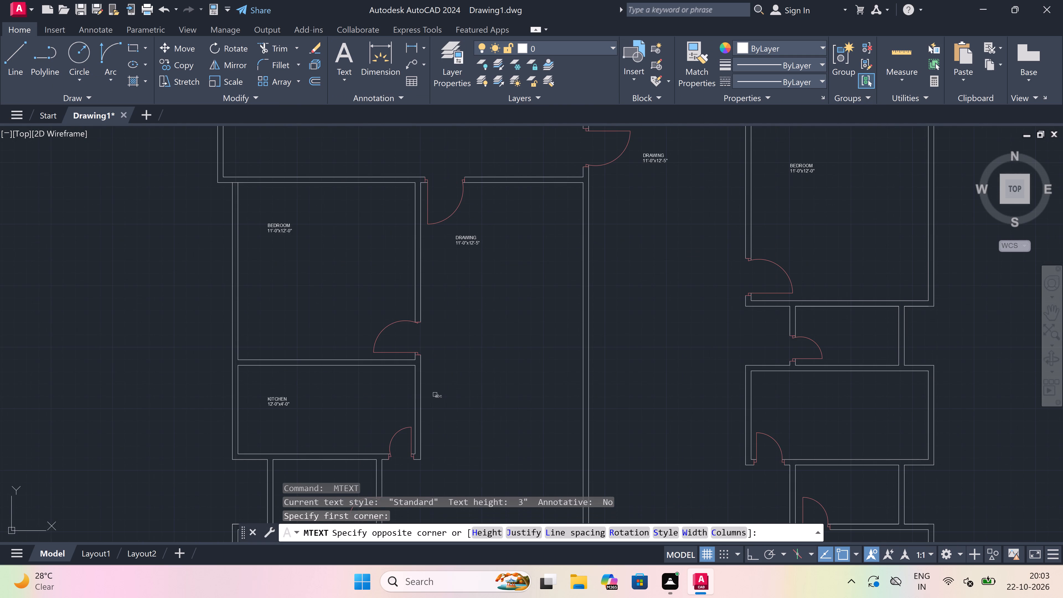
click(522, 435)
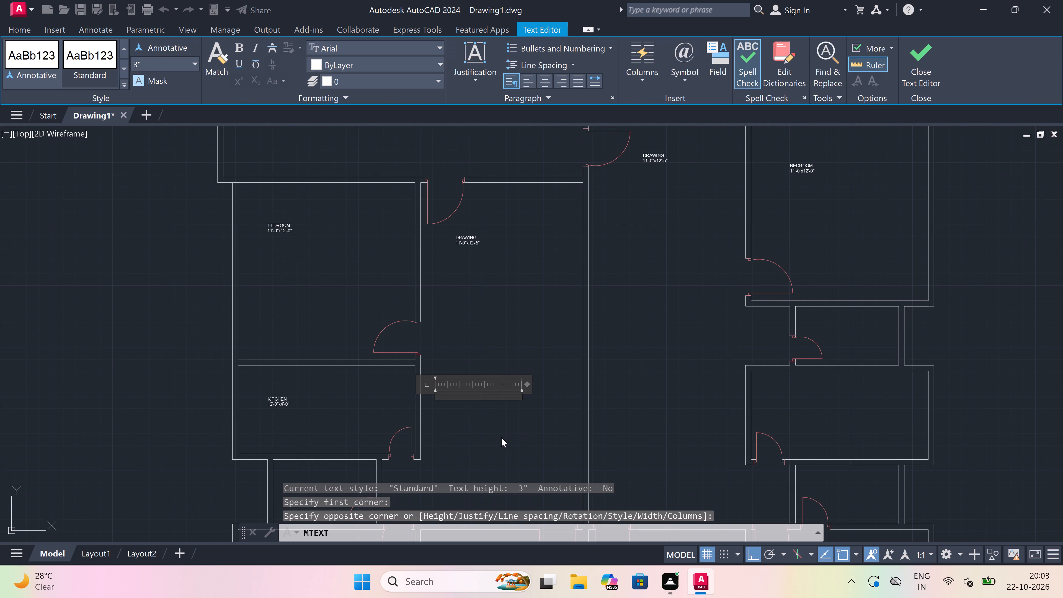
text(DINING)
key(Return)
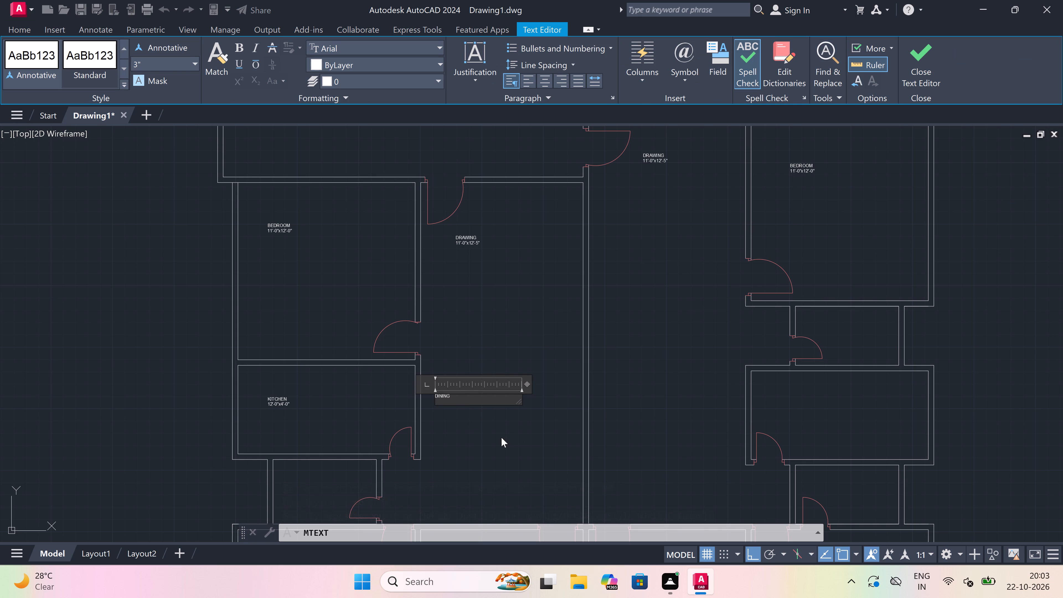
text(11)
text('-)
key(0)
text("x)
text(11)
text('-0")
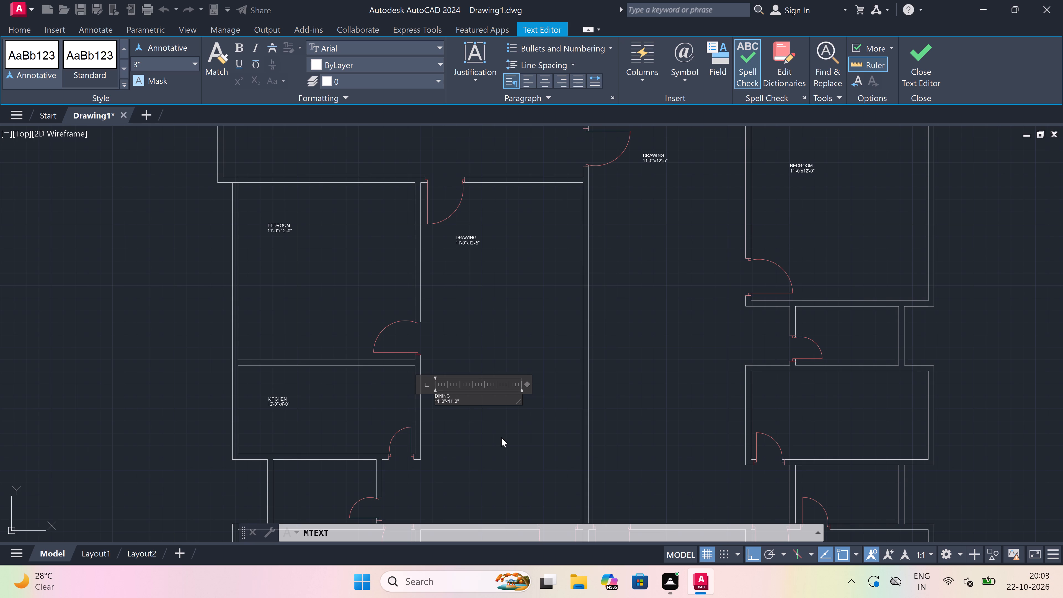
click(497, 438)
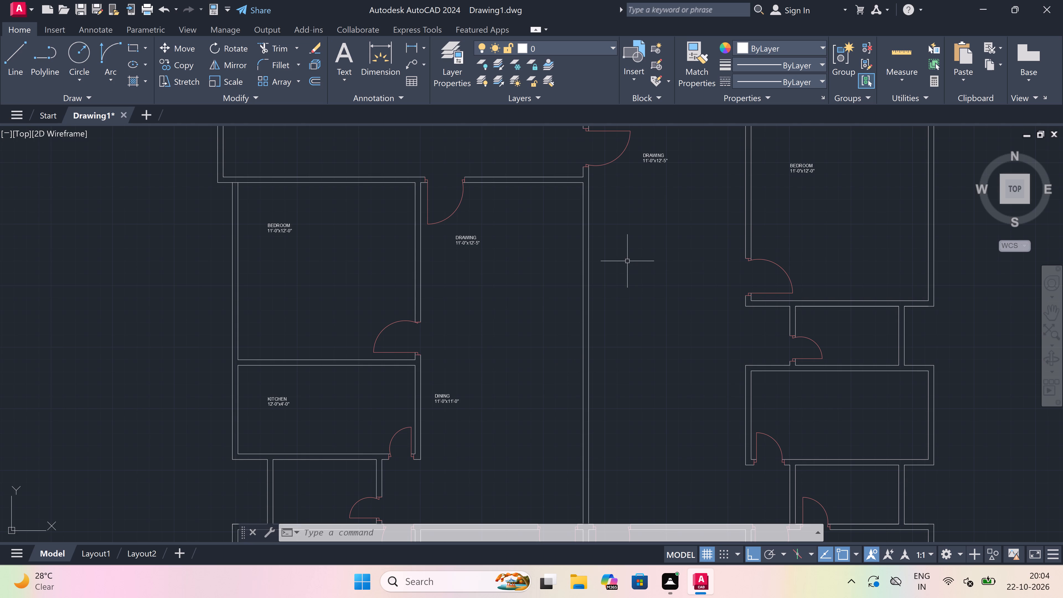
Add a two-line multiline text, DINING over 11'-0"x14'-10", in the right-hand unit's open space below its DRAWING label, right of the central wall.
scroll(627, 261, down, 2)
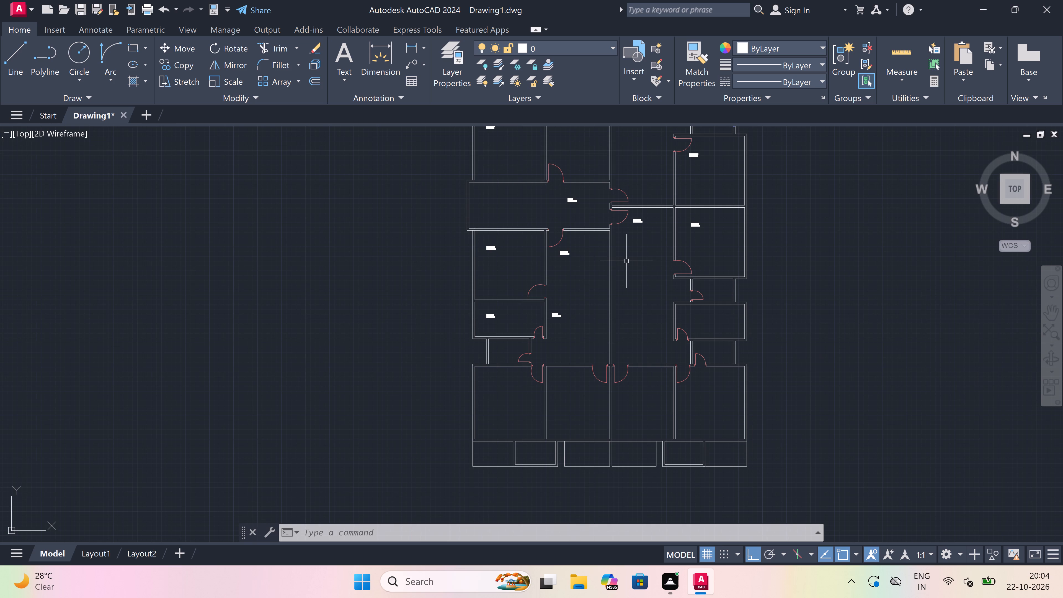
scroll(626, 261, down, 2)
scroll(626, 261, up, 3)
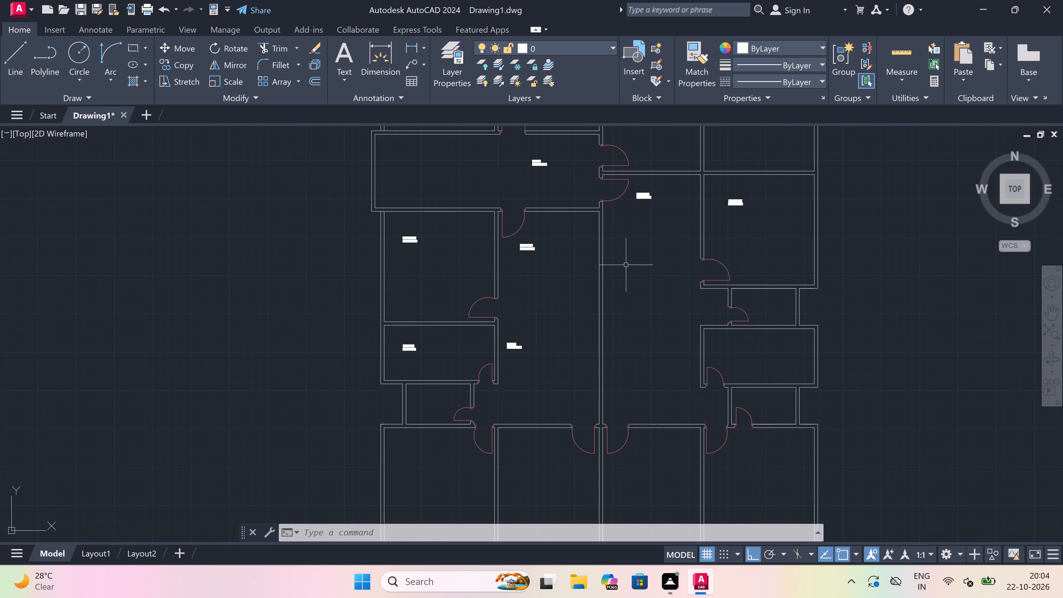
scroll(622, 313, up, 2)
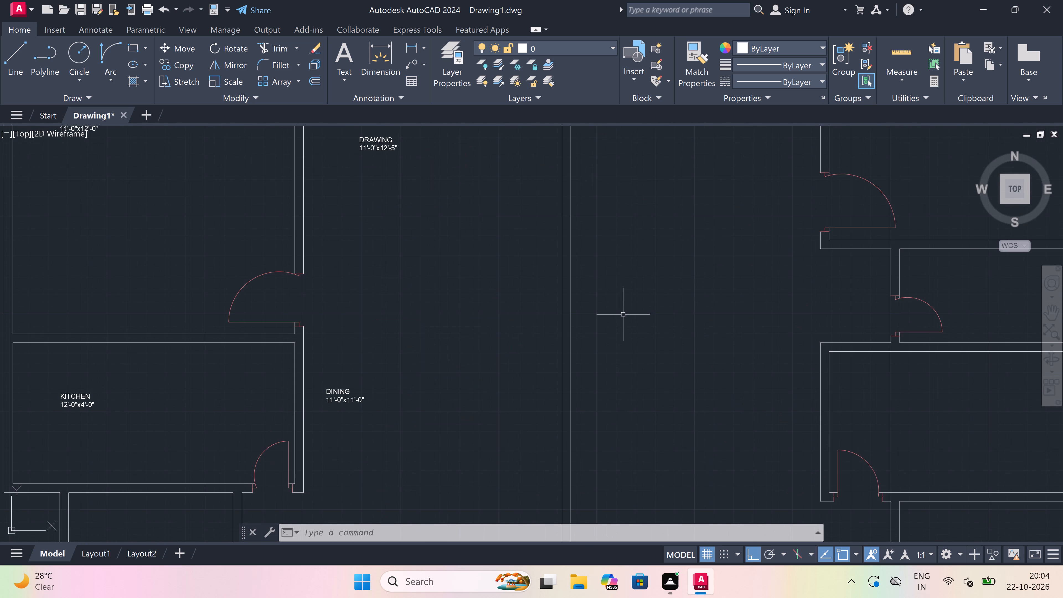
key(space)
drag(611, 350, 609, 355)
click(756, 414)
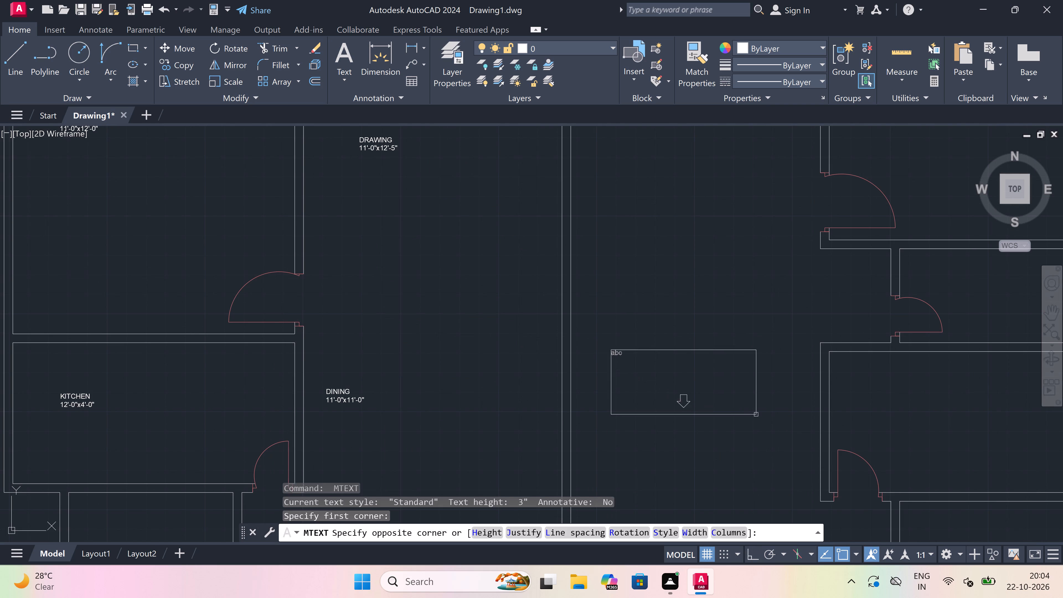
scroll(751, 413, up, 2)
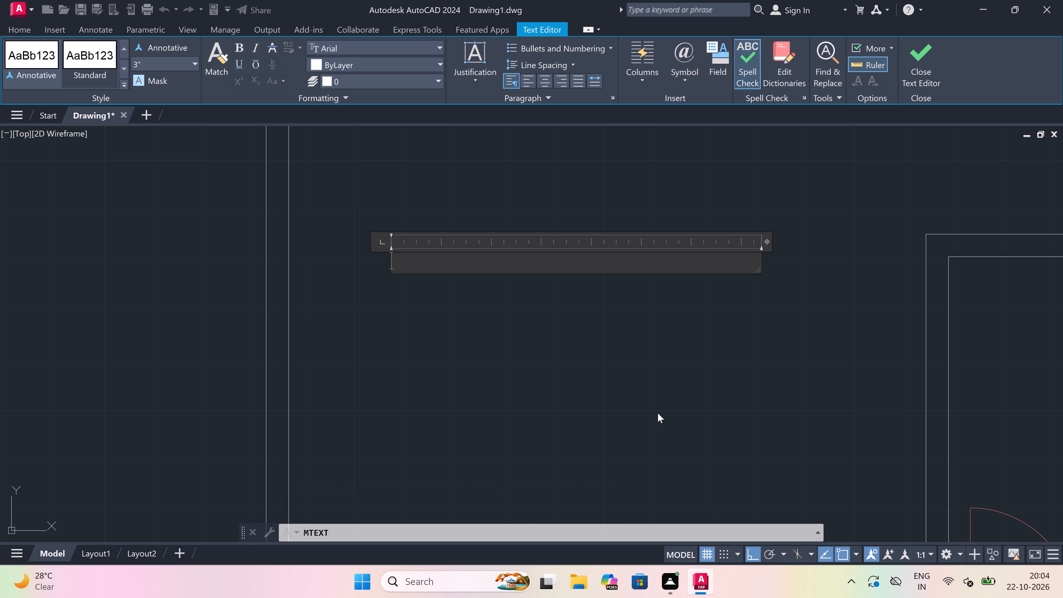
text(DINING)
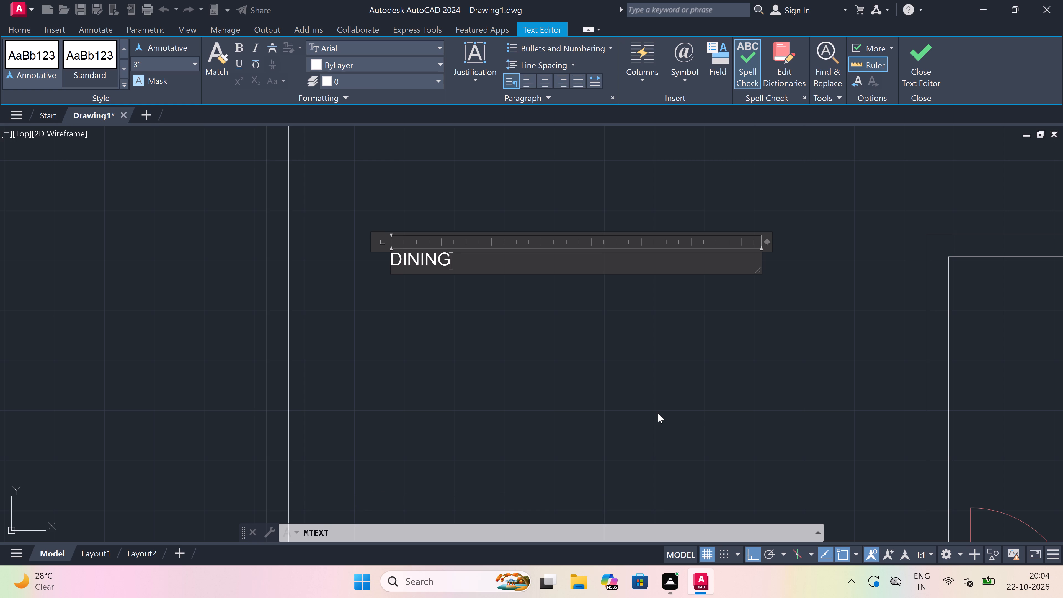
key(Return)
text(11'-0)
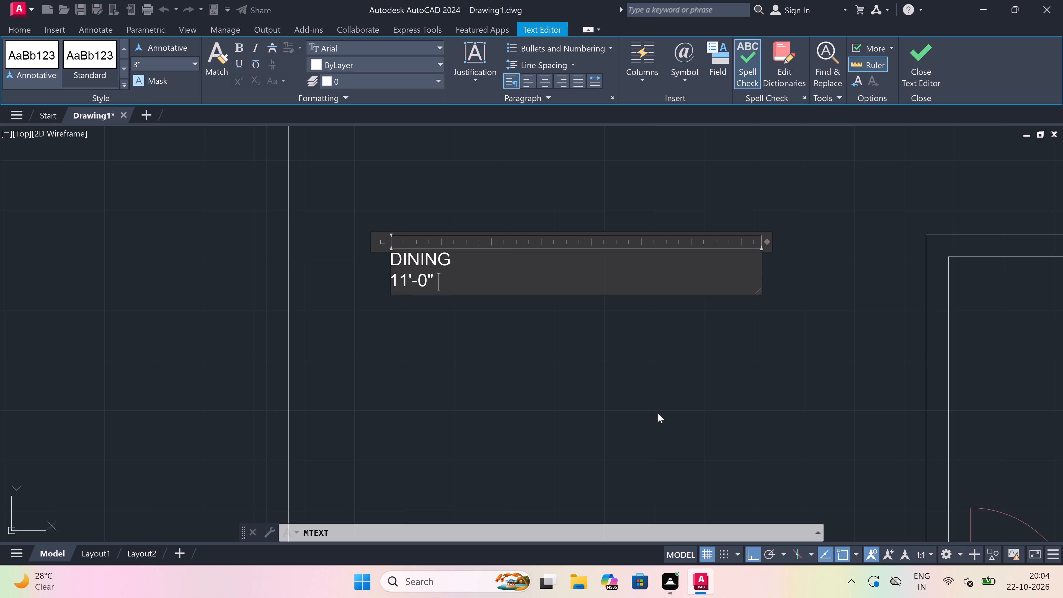
key(BackSpace)
key(x)
text(14)
text('-)
text(10")
key(Return)
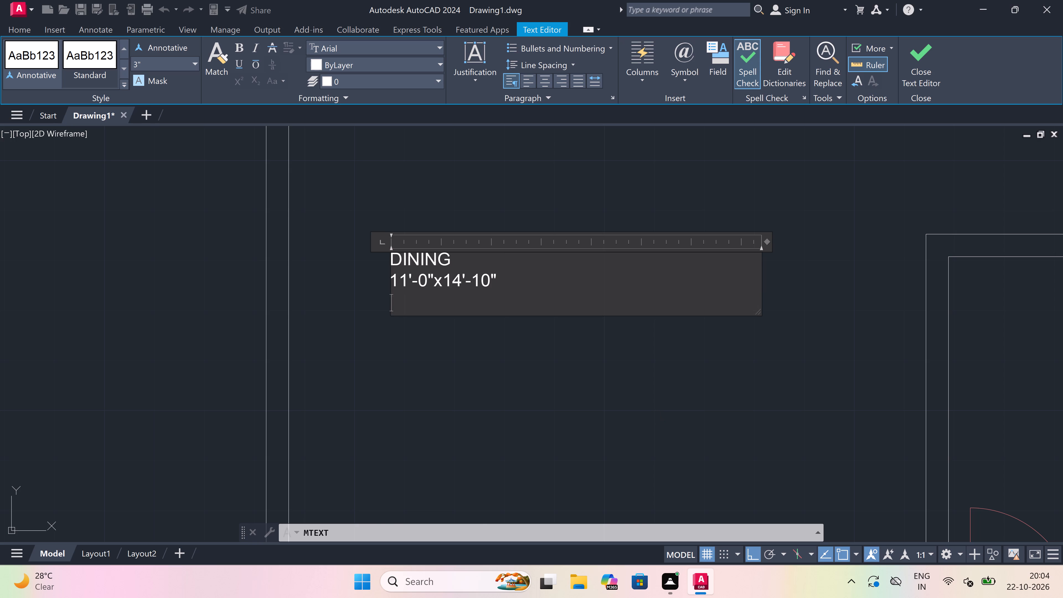
click(659, 411)
Add a two-line multiline text, BATHROOM over 7'-0"x4'-0", in the small room directly below the lower right-hand BEDROOM.
scroll(644, 410, down, 8)
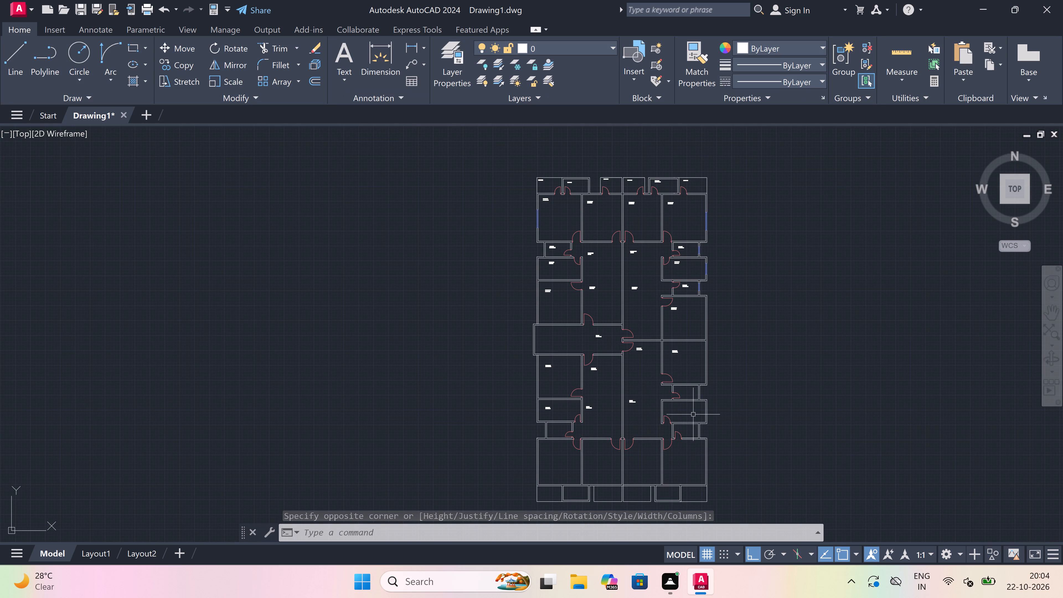
scroll(684, 391, up, 5)
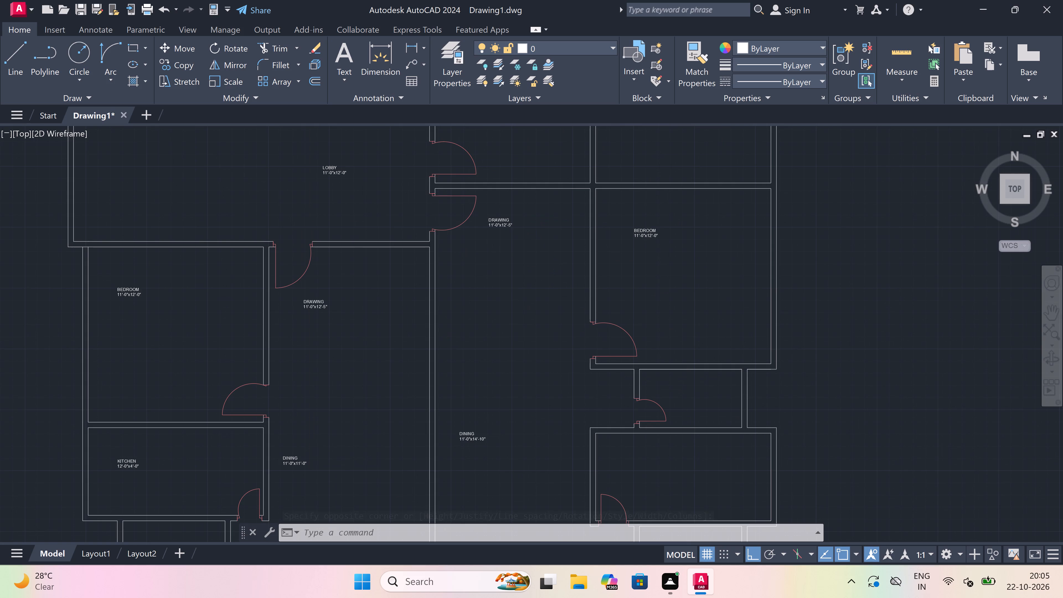
scroll(687, 388, up, 1)
key(space)
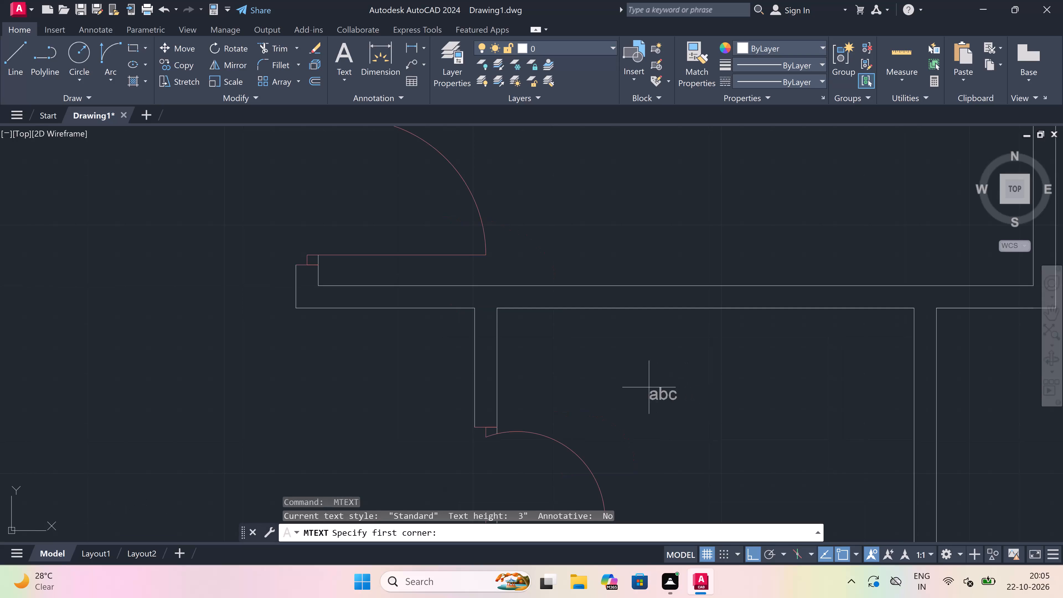
drag(590, 364, 601, 367)
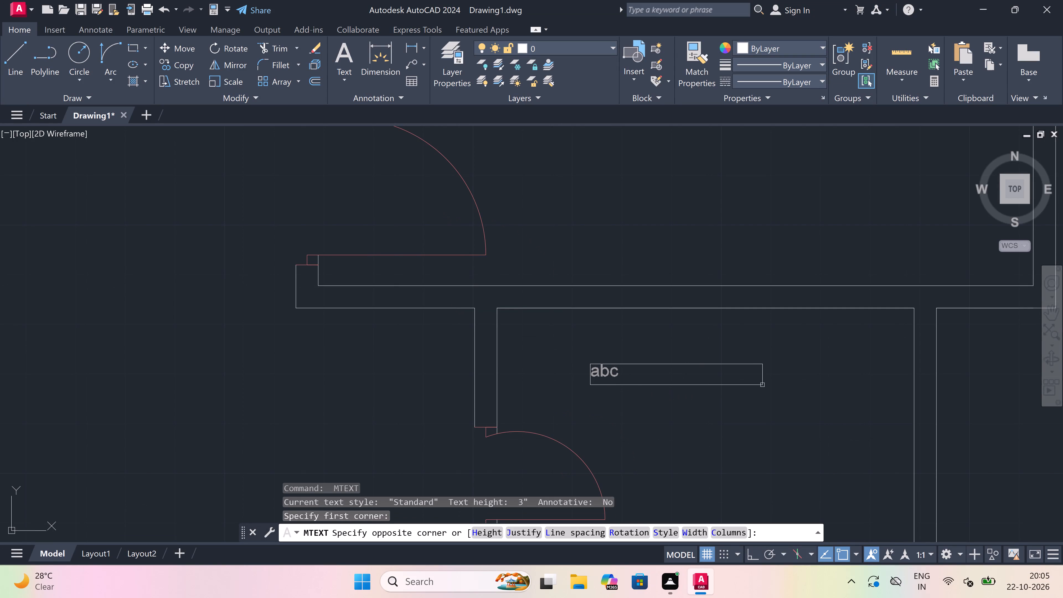
click(868, 399)
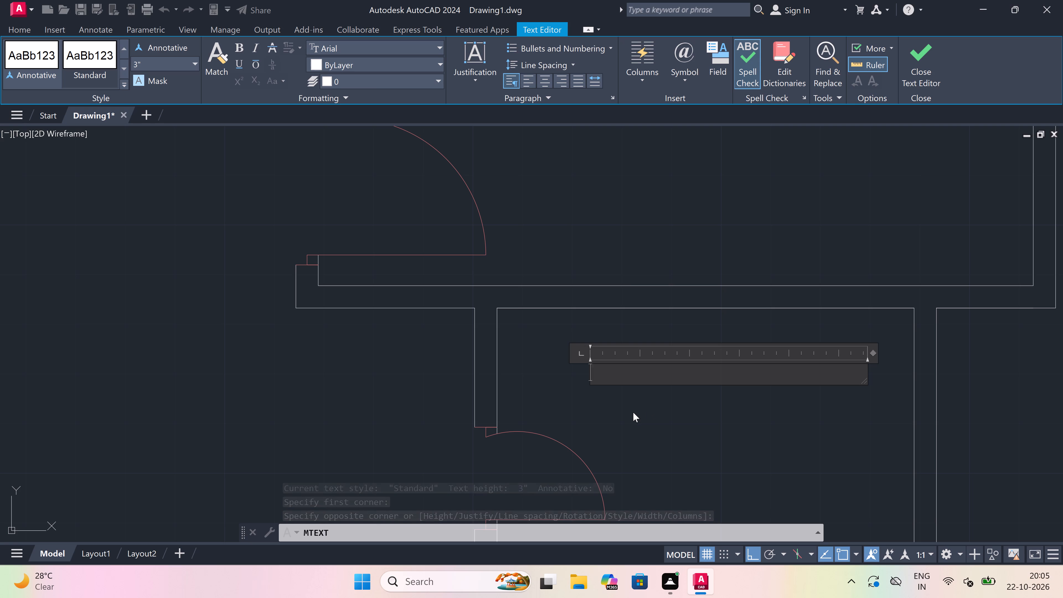
text(BATHROOM)
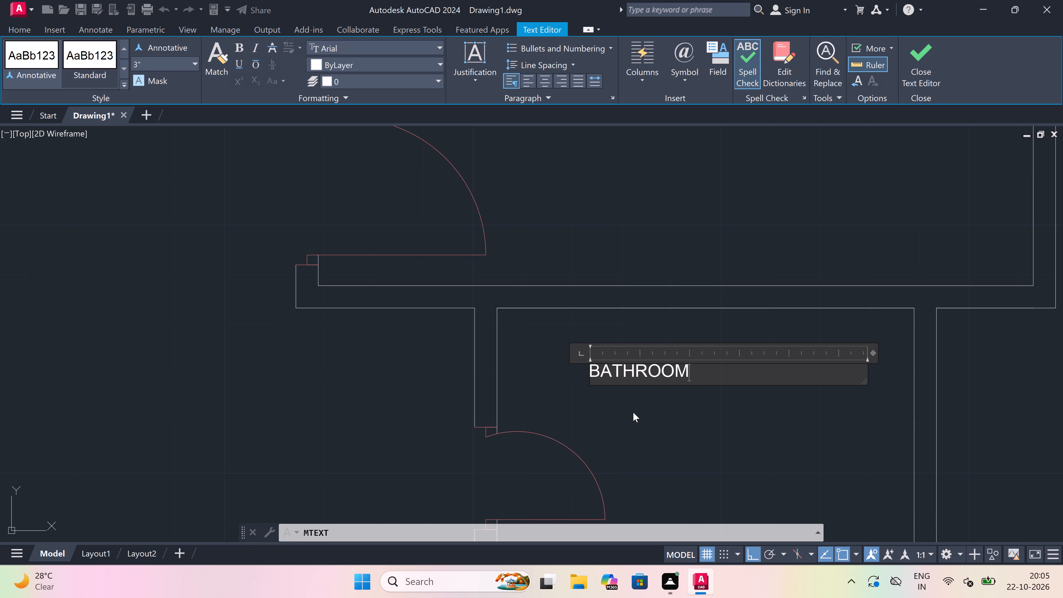
key(Return)
key(7)
text('-)
key(0)
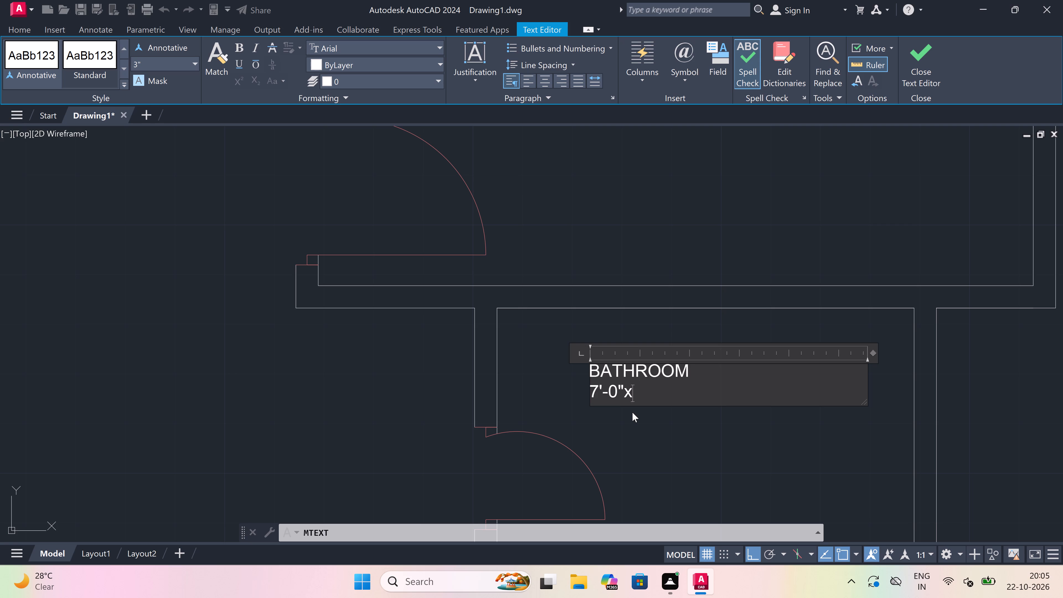
key(6)
key(BackSpace)
key(4)
text('-0")
click(632, 425)
Add a two-line multiline text, KITCHEN over 12'-0"x6'-0", in the room directly below the lower right-hand BATHROOM.
scroll(636, 425, down, 3)
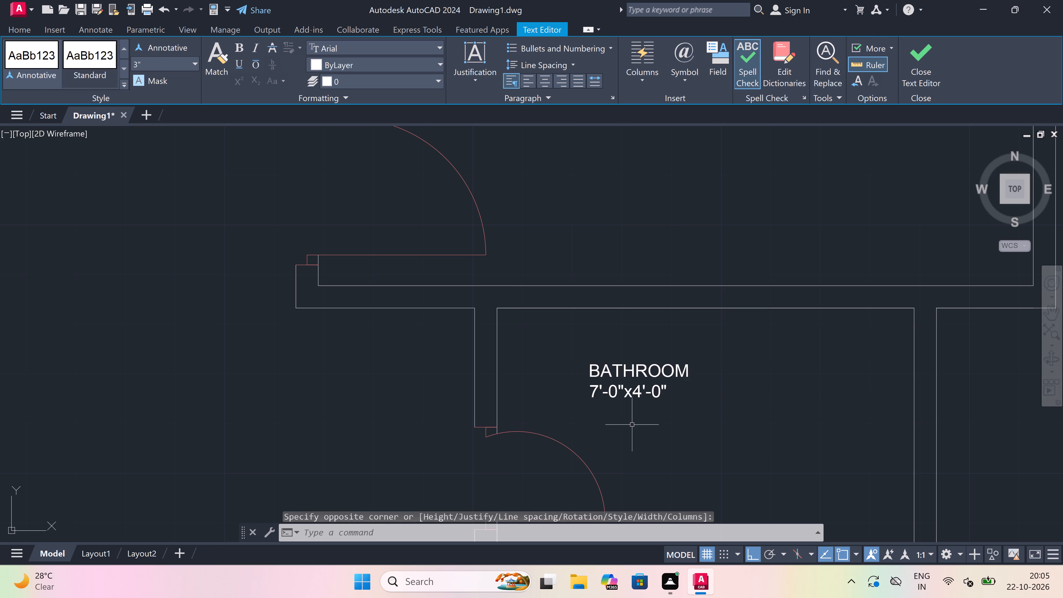
scroll(636, 425, down, 6)
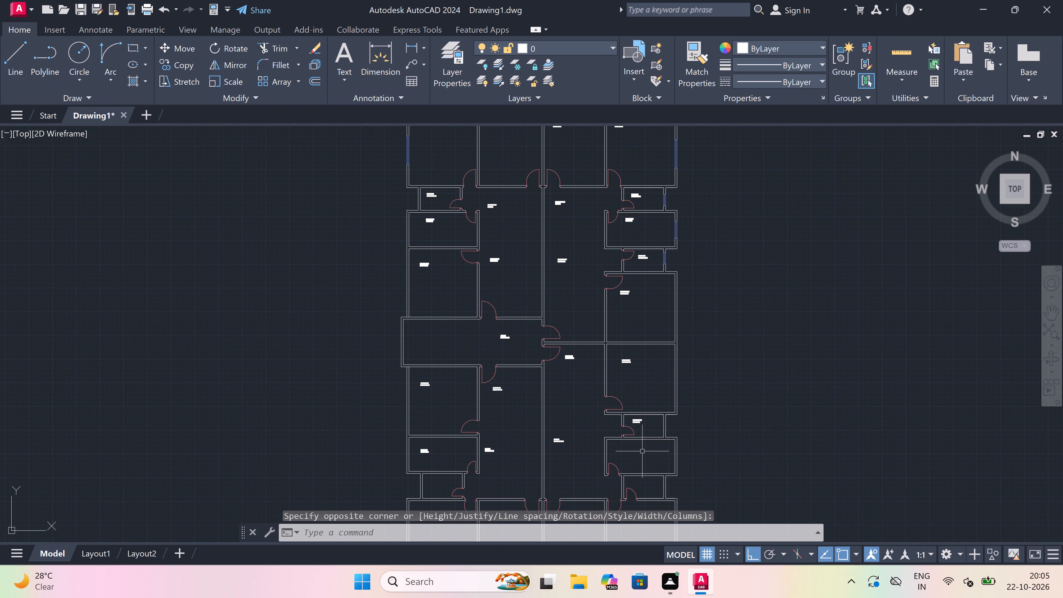
scroll(642, 451, up, 5)
key(space)
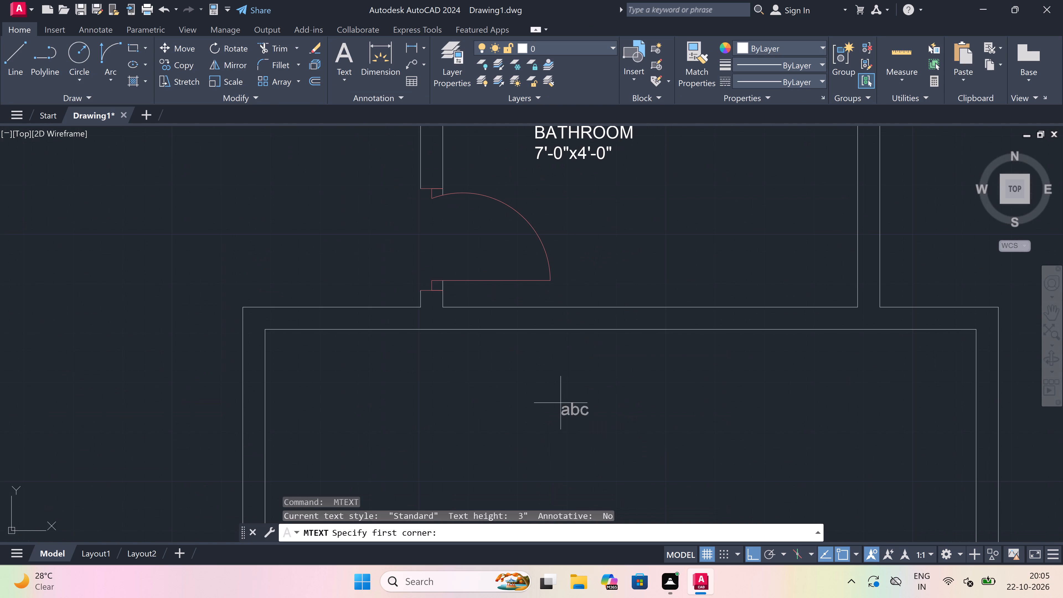
drag(464, 395, 477, 397)
click(876, 457)
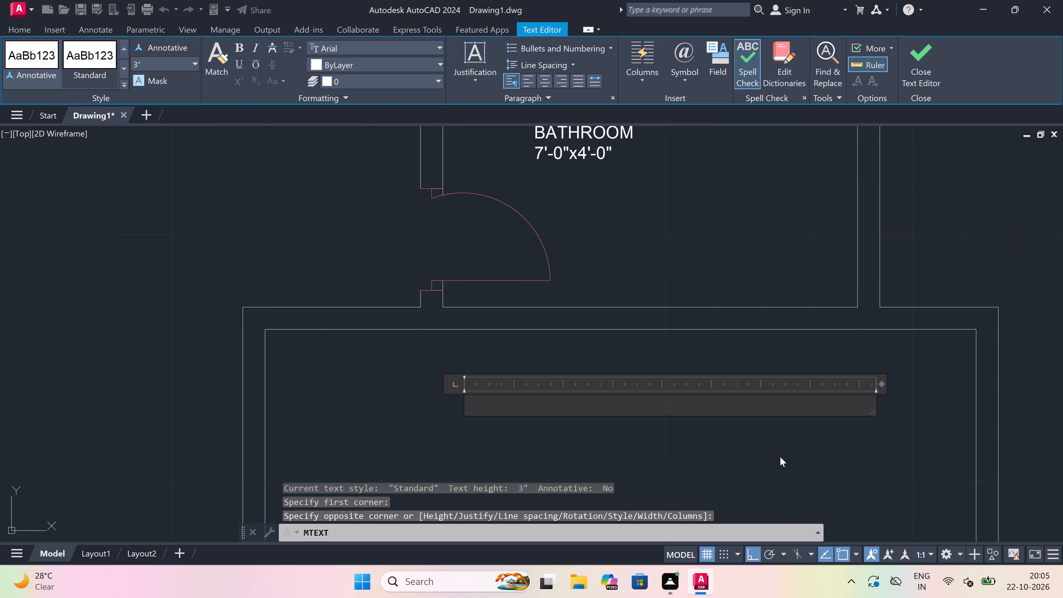
text(KIT)
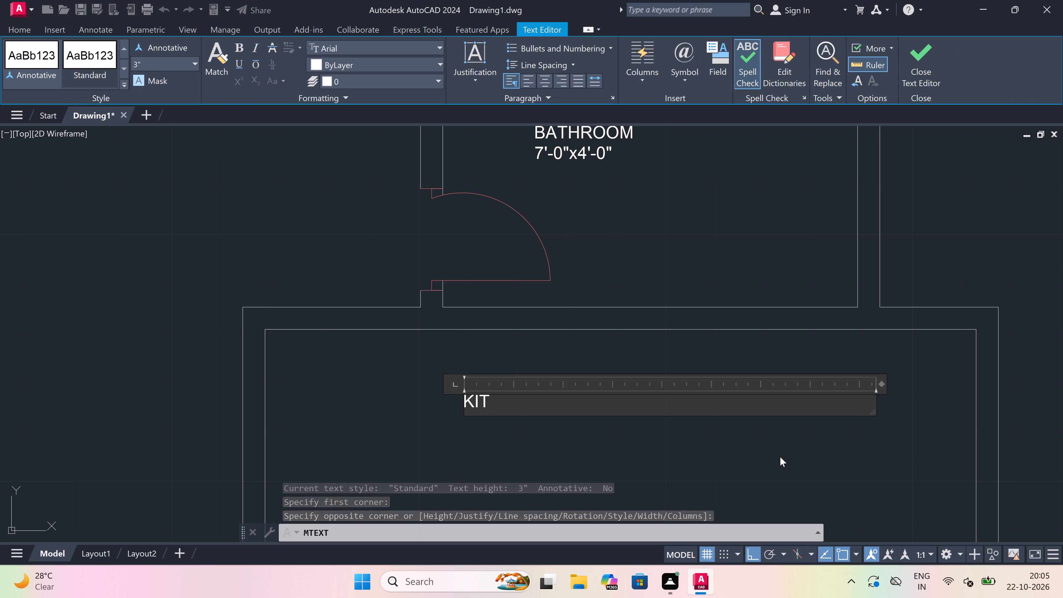
text(CHEN)
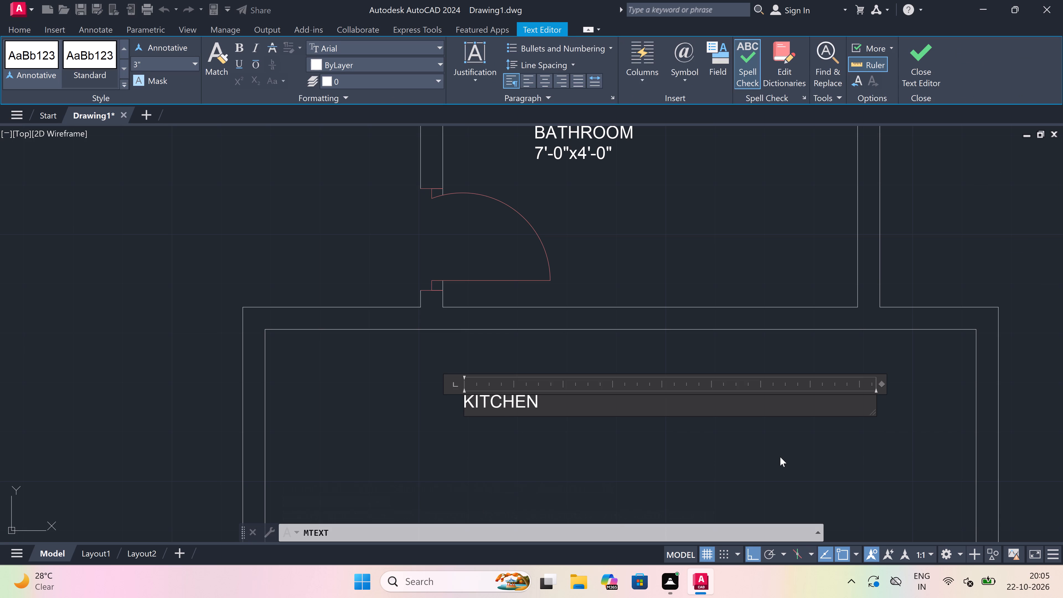
key(Return)
text(12)
text('-)
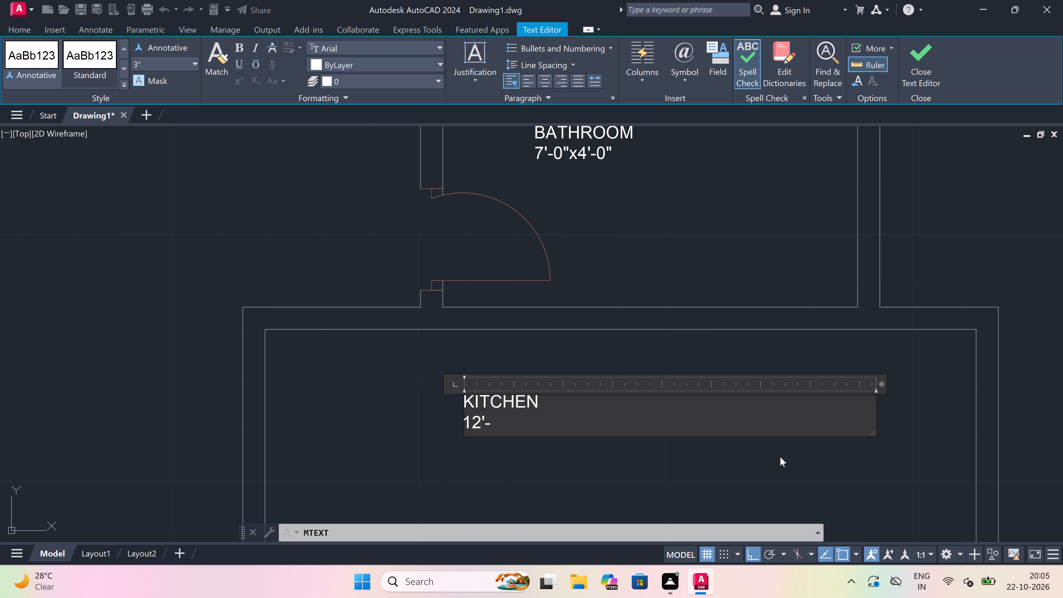
key(0)
key(x)
key(6)
text('-)
text(0")
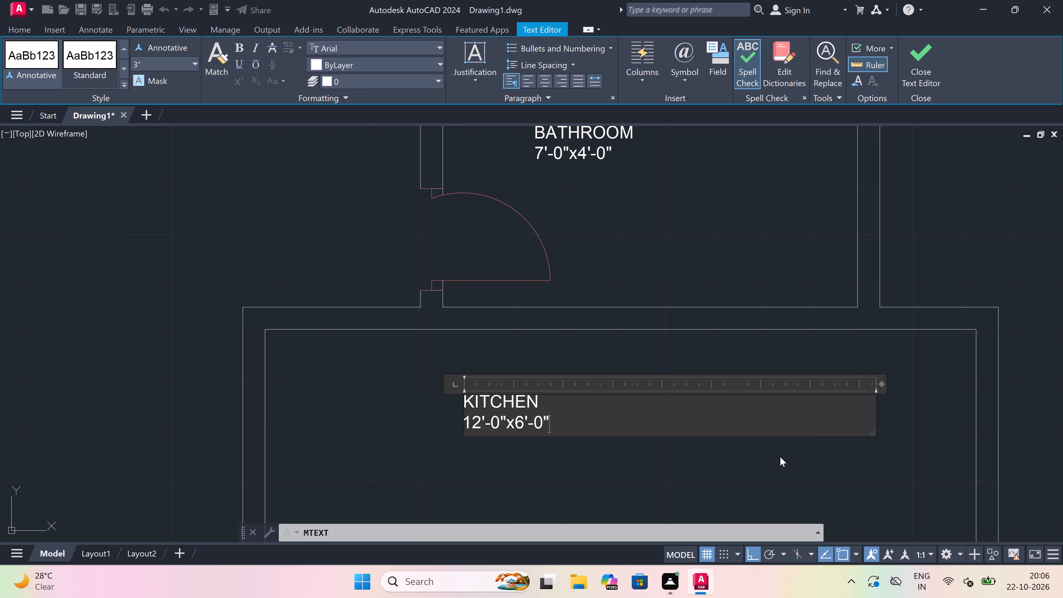
click(779, 457)
Add a two-line multiline text, BEDROOM over 12'-0"x13'-0", in the large lower right-hand room below the KITCHEN and the small unlabelled room.
scroll(779, 456, down, 10)
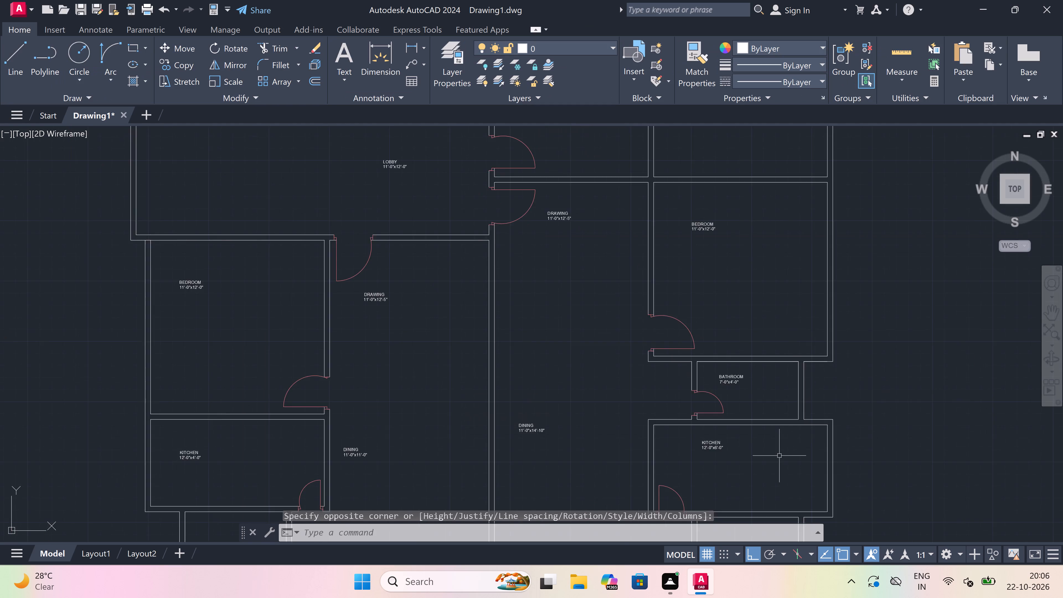
scroll(765, 486, down, 3)
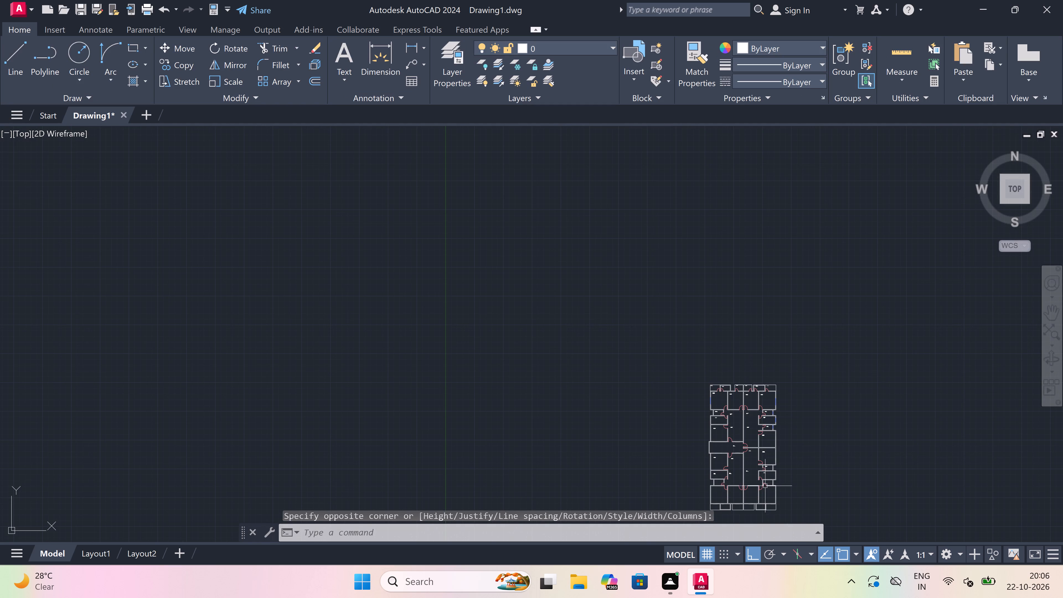
scroll(765, 491, up, 4)
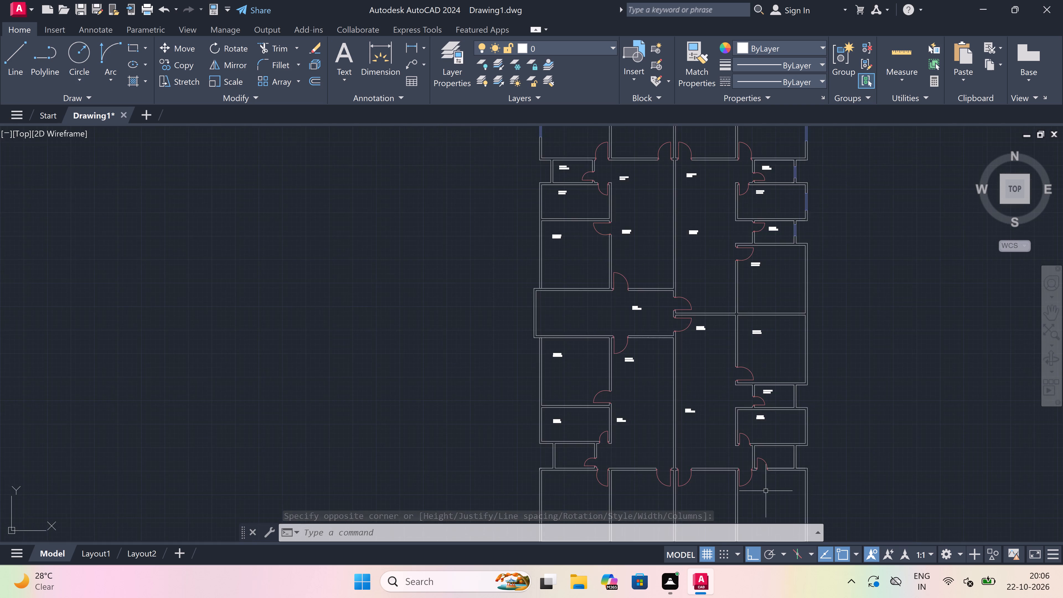
scroll(767, 490, up, 1)
scroll(768, 489, down, 7)
scroll(770, 495, up, 6)
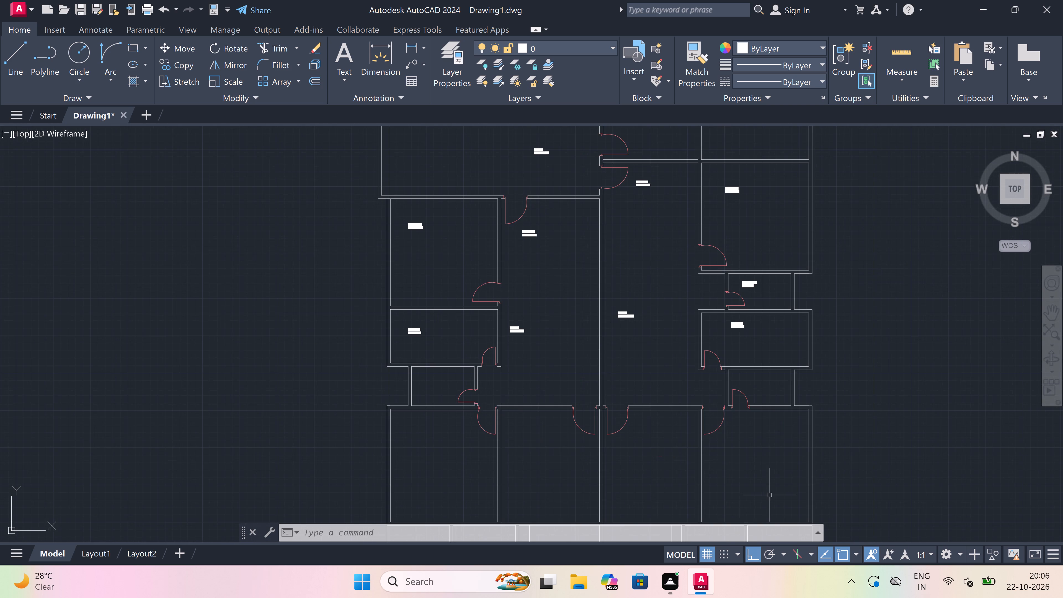
scroll(747, 477, up, 4)
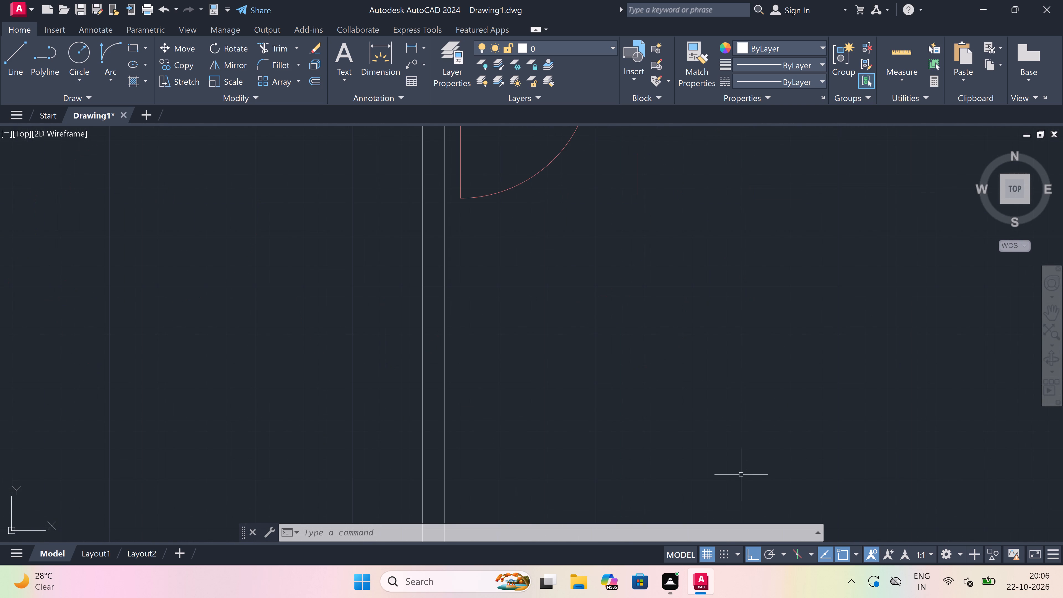
key(space)
drag(540, 303, 577, 318)
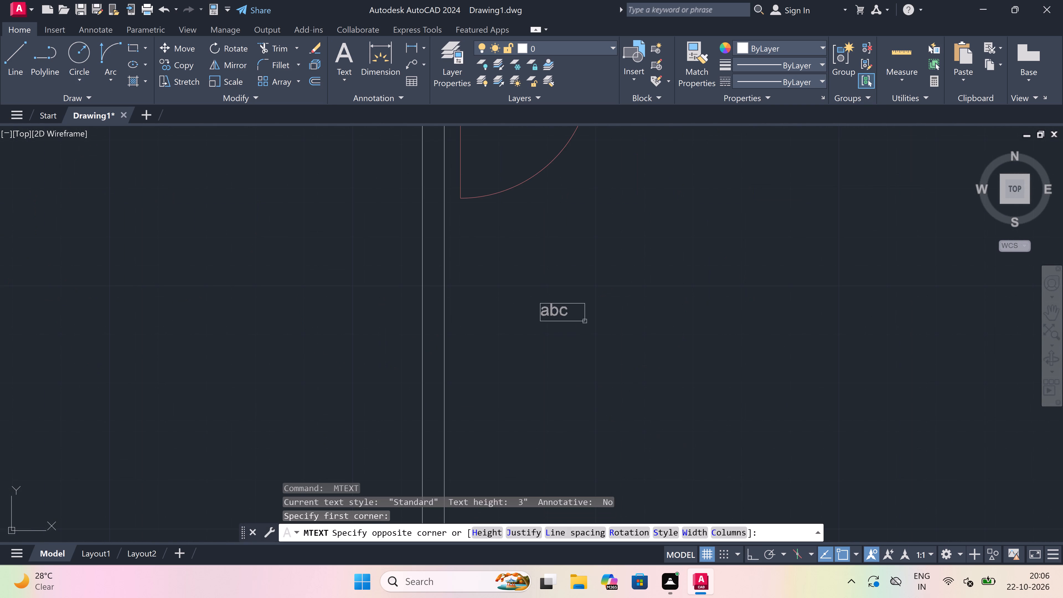
click(843, 412)
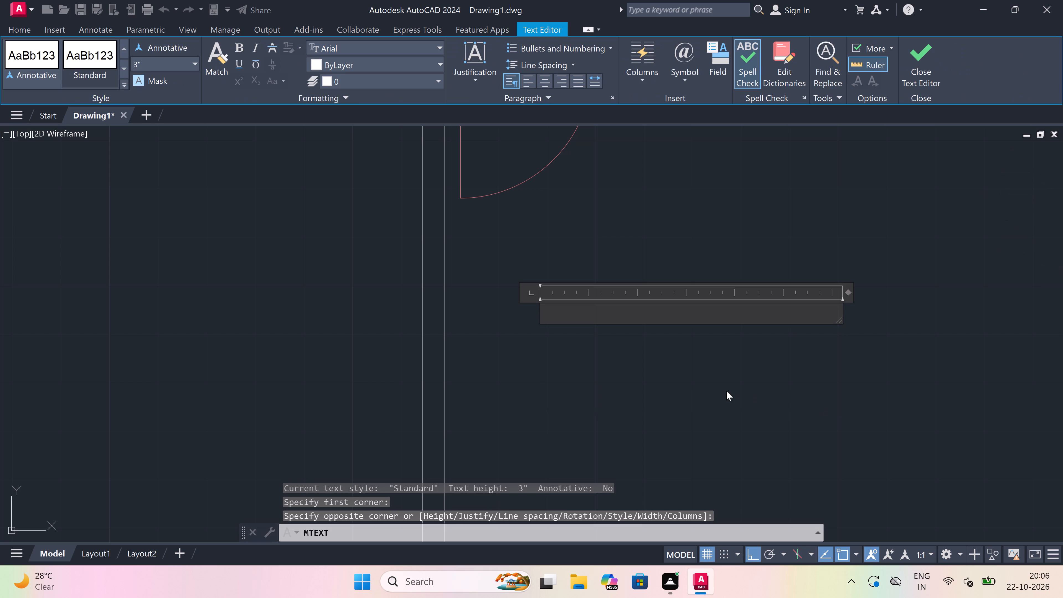
text(BEDROOM)
key(Return)
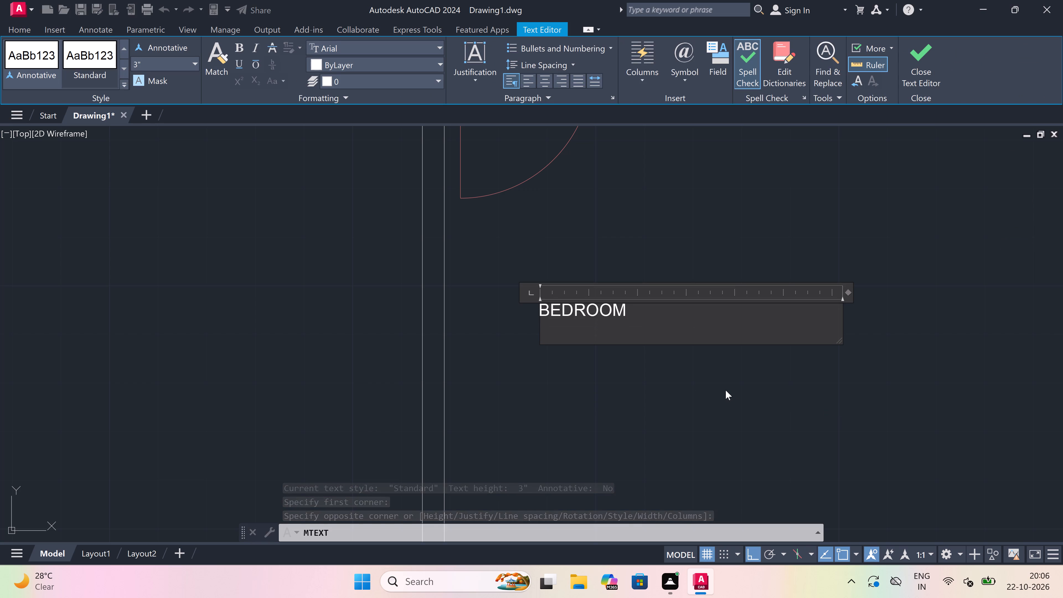
text(12)
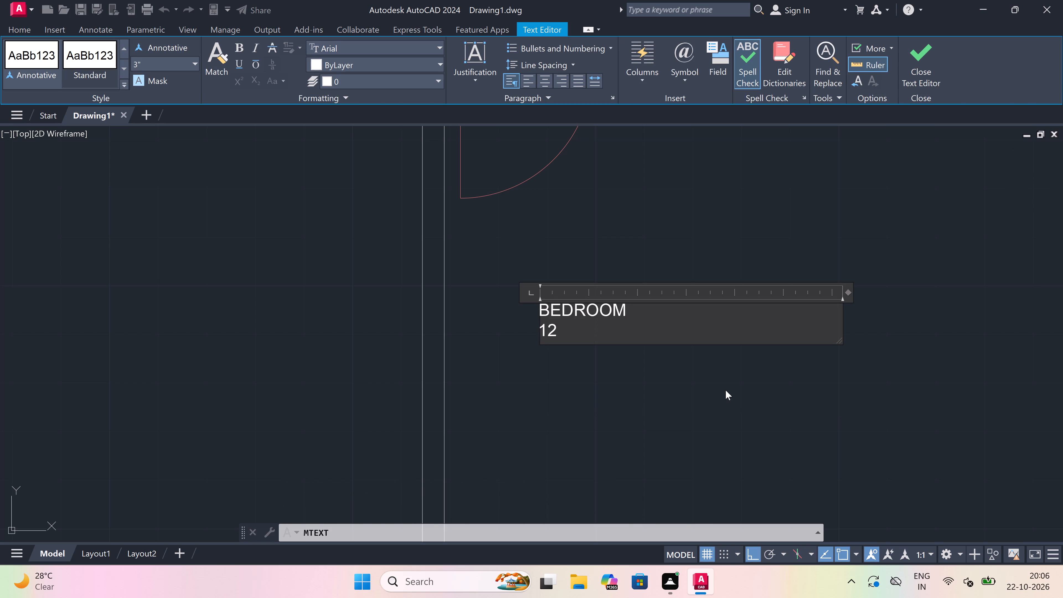
text('-0)
key(shift+quotedbl)
key(x)
text(13)
text('-0)
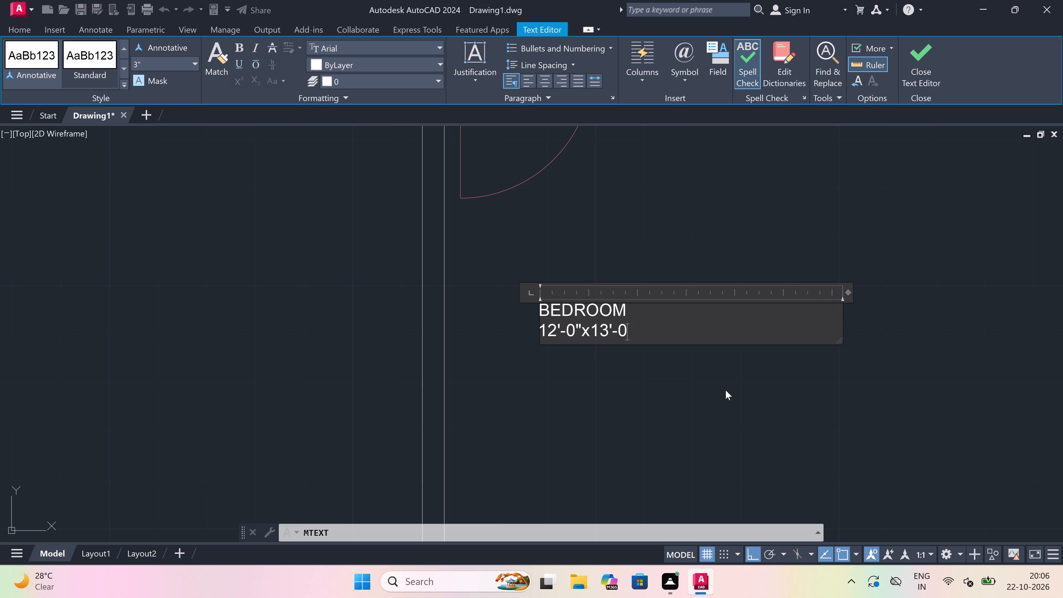
key(shift+quotedbl)
click(724, 390)
Add a two-line multiline text, BEDROOM over 11'-0"xx13'-0", in the bottom-row room directly right of the central wall.
scroll(702, 395, down, 12)
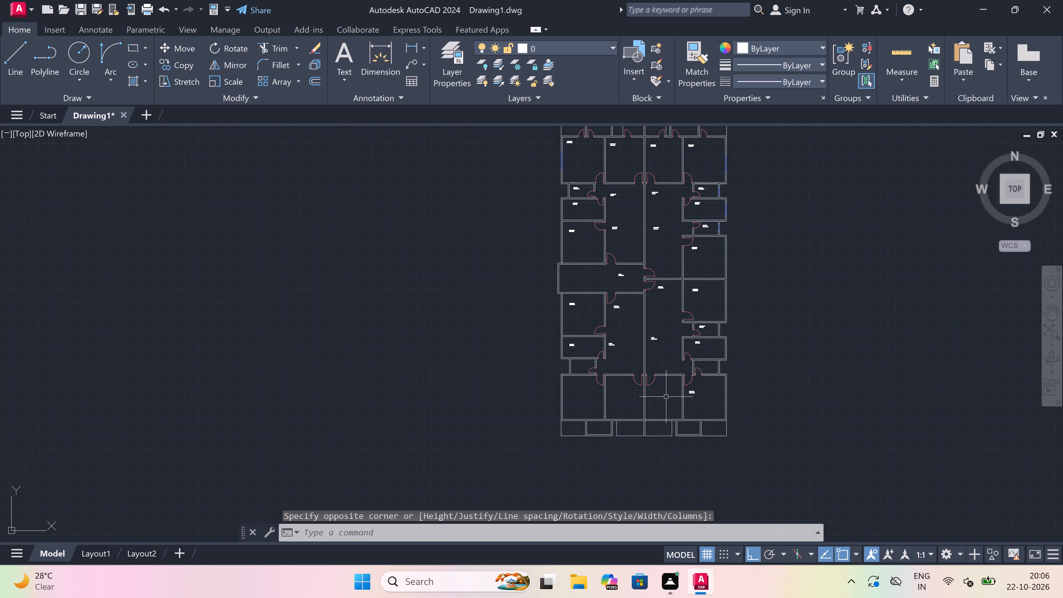
scroll(666, 397, up, 5)
key(space)
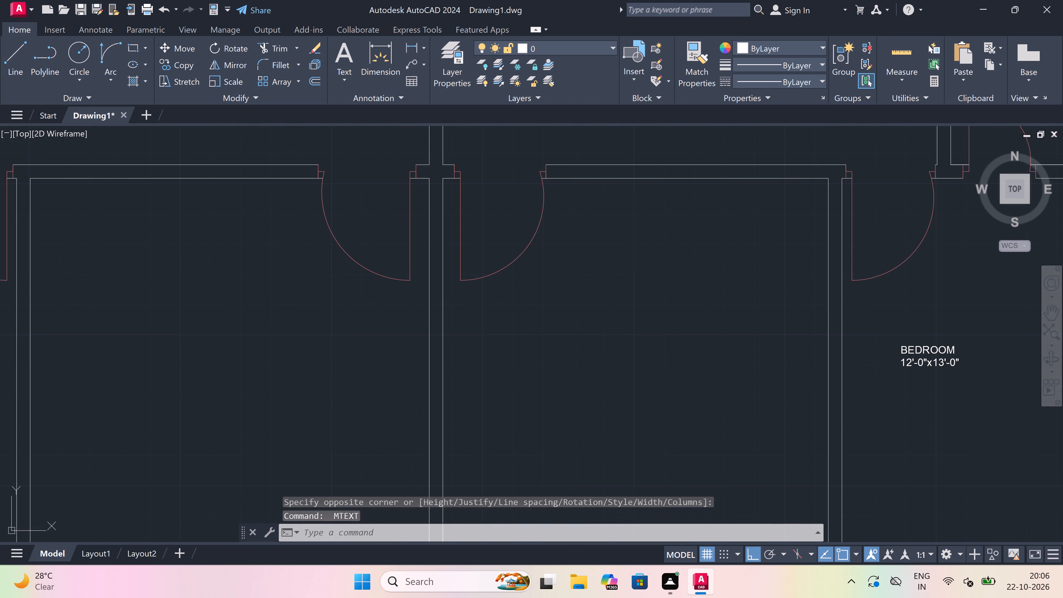
drag(509, 324, 515, 334)
click(842, 384)
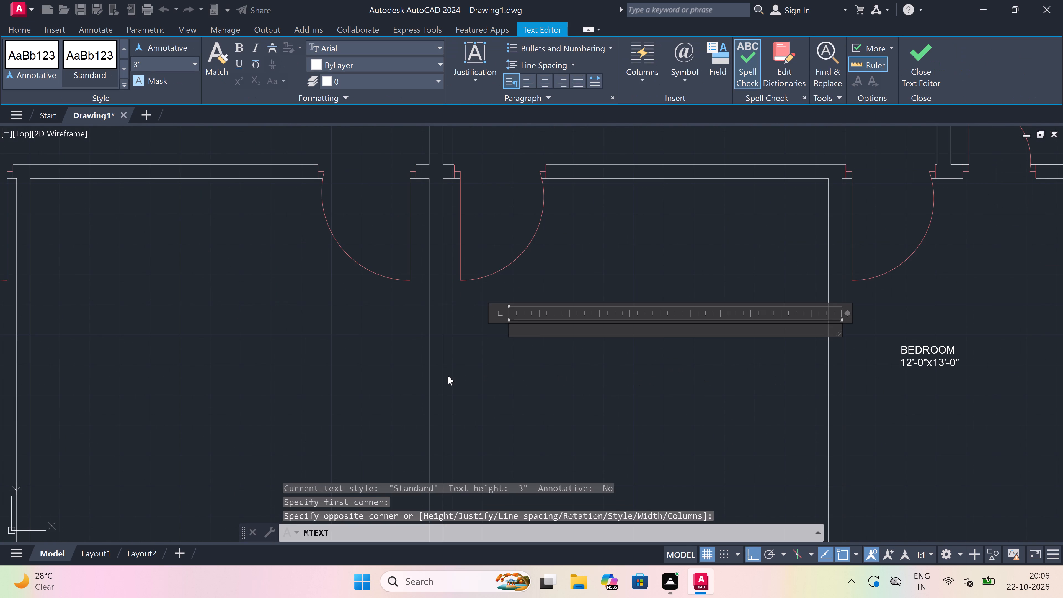
text(BEDROO)
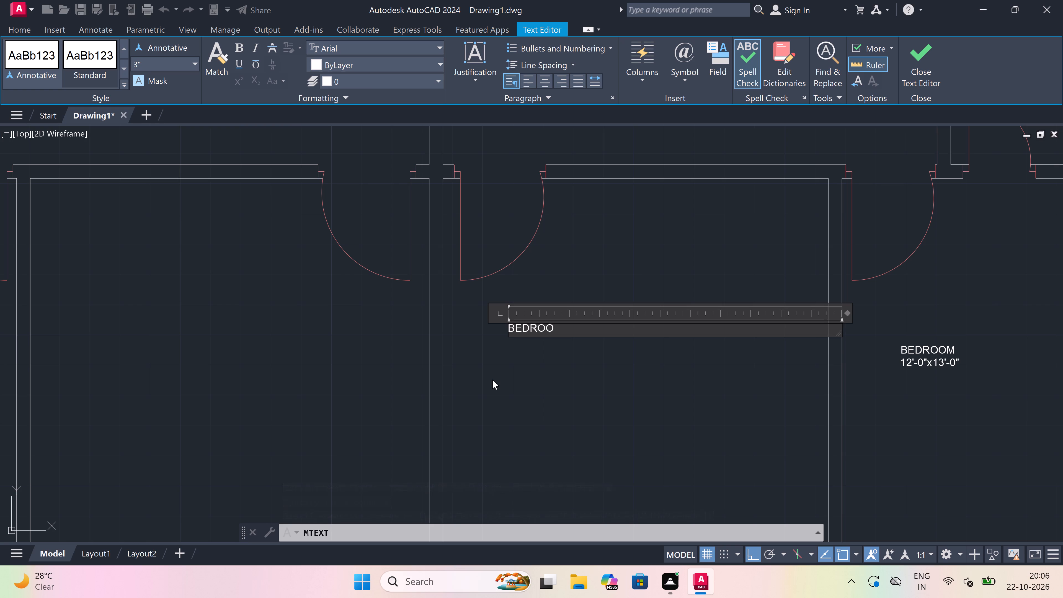
key(m)
key(Return)
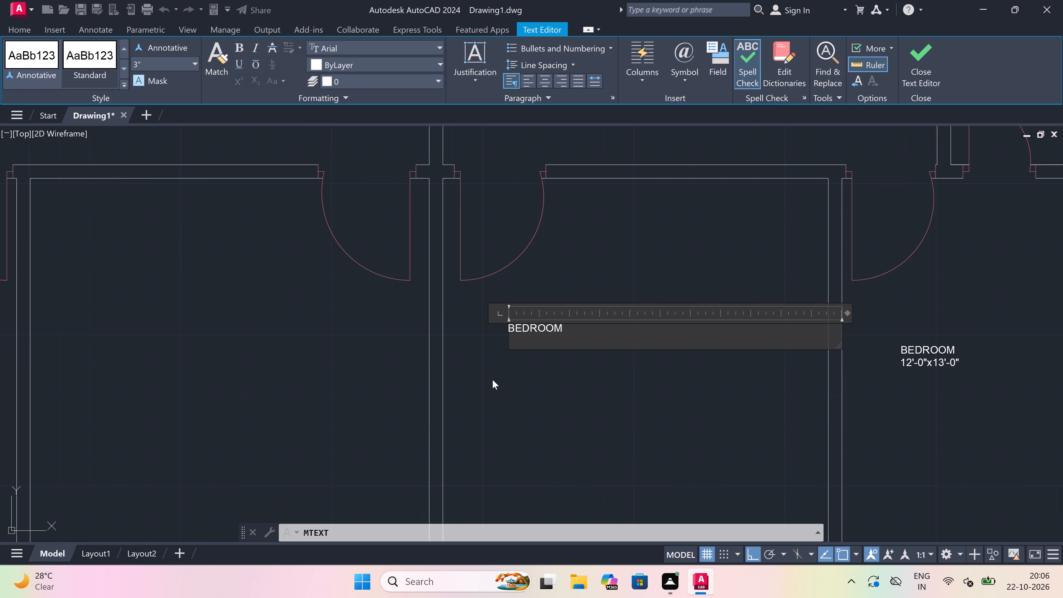
text(11)
text('-0)
key(BackSpace)
text("x)
text(x13)
text('-0")
click(483, 386)
Add a two-line multiline text, BEDROOM over 11'-0"x13'-0", in the bottom-row room directly left of the central wall.
scroll(482, 386, down, 6)
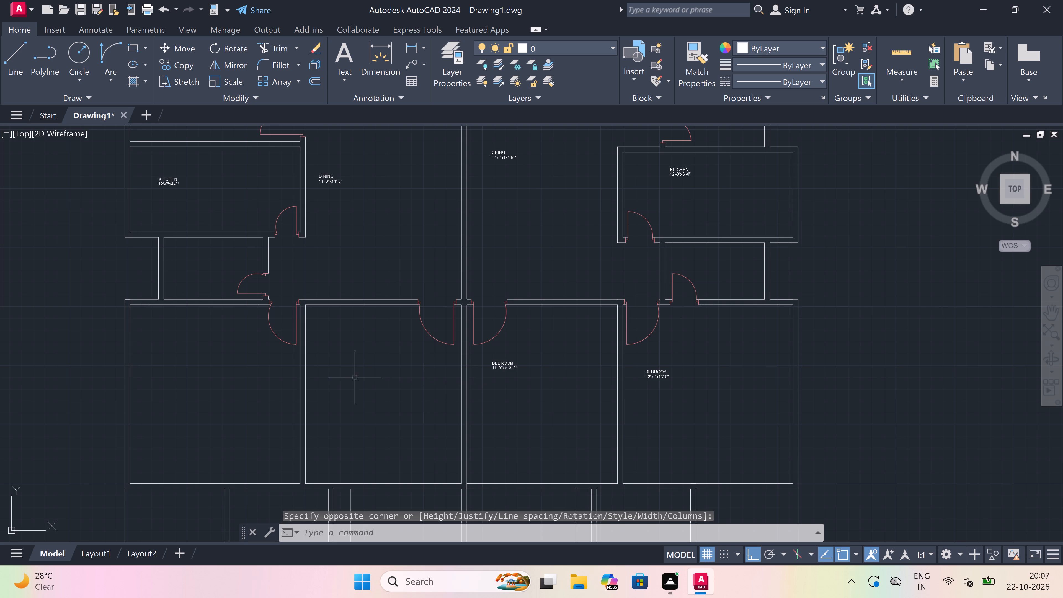
scroll(349, 375, up, 4)
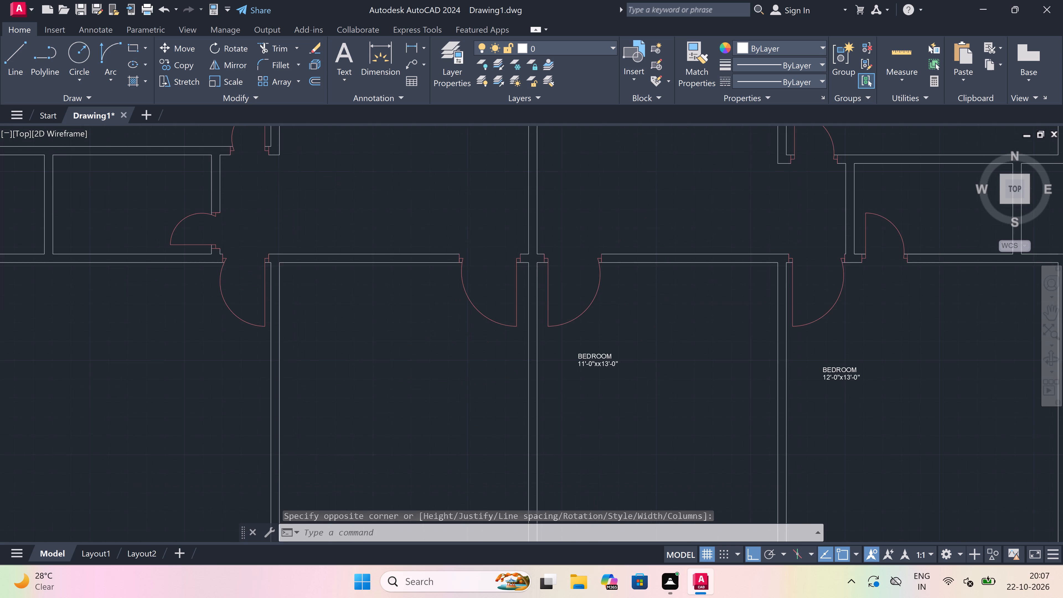
key(space)
drag(292, 306, 310, 313)
click(742, 395)
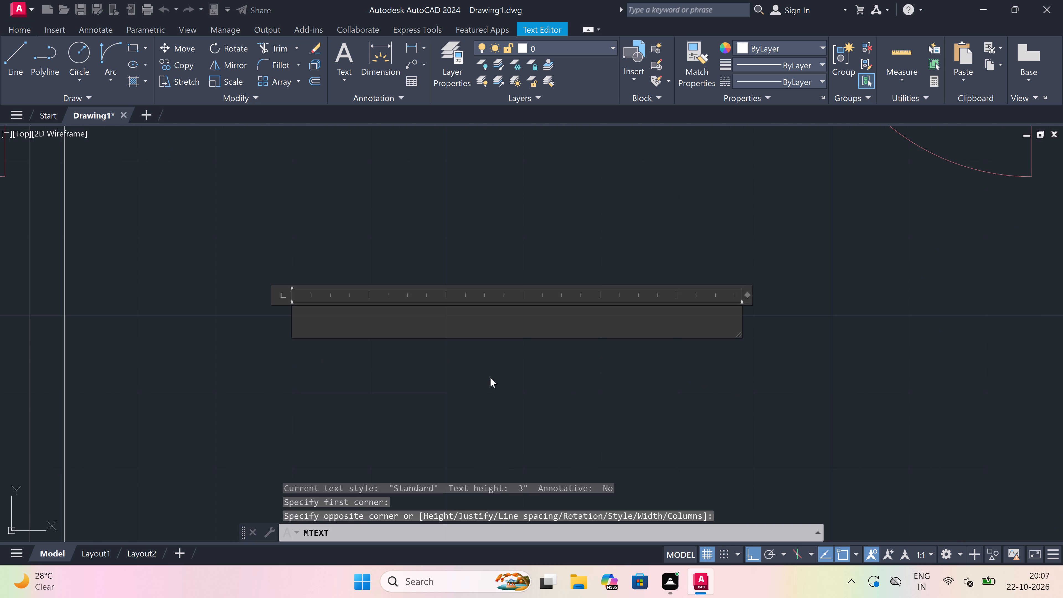
text(BEDROOM)
key(Return)
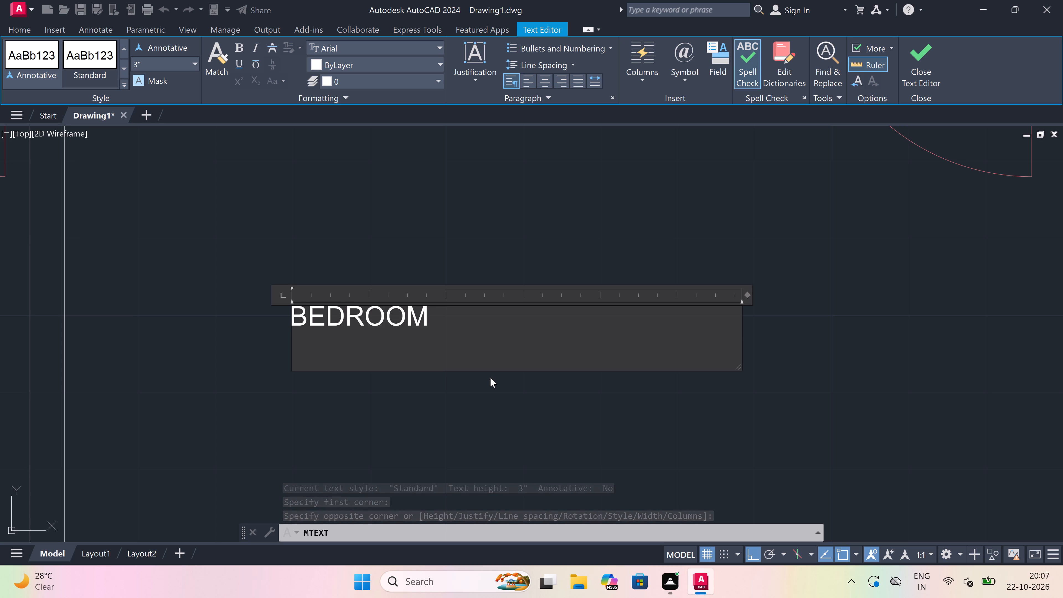
text(11)
text('-0)
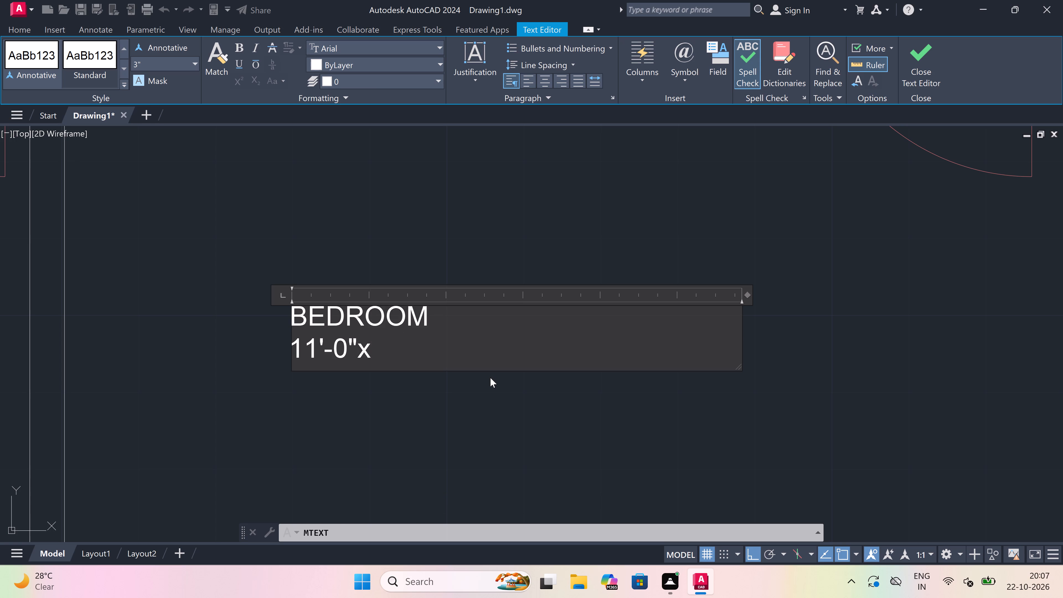
text(13)
text('-0)
key(shift+quotedbl)
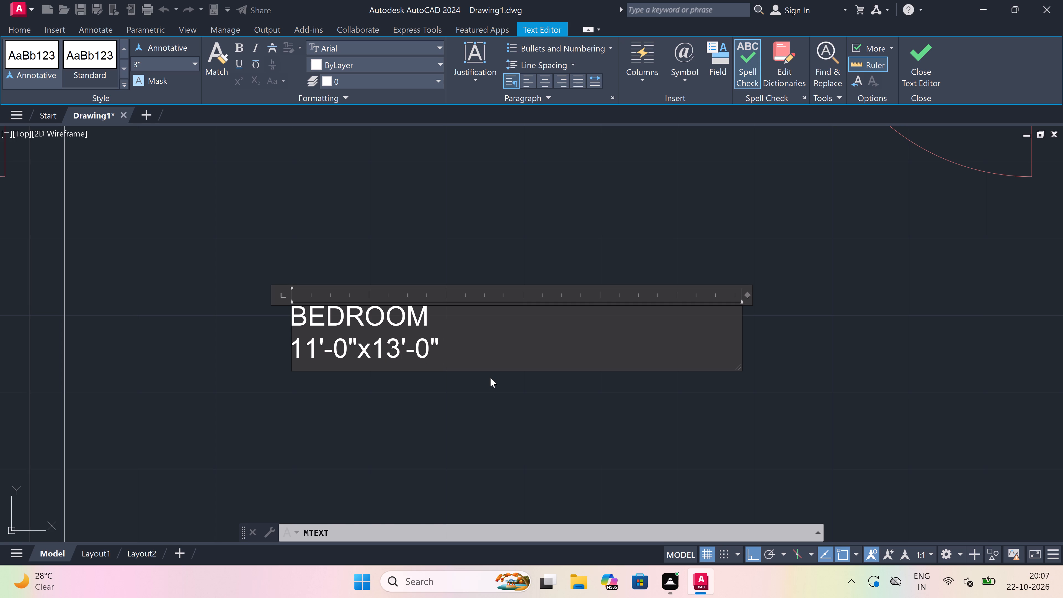
click(490, 378)
Add a two-line multiline text, BEDROOM over 12'-0"x13'-0", in the large room at the lower left corner of the plan.
scroll(490, 378, down, 4)
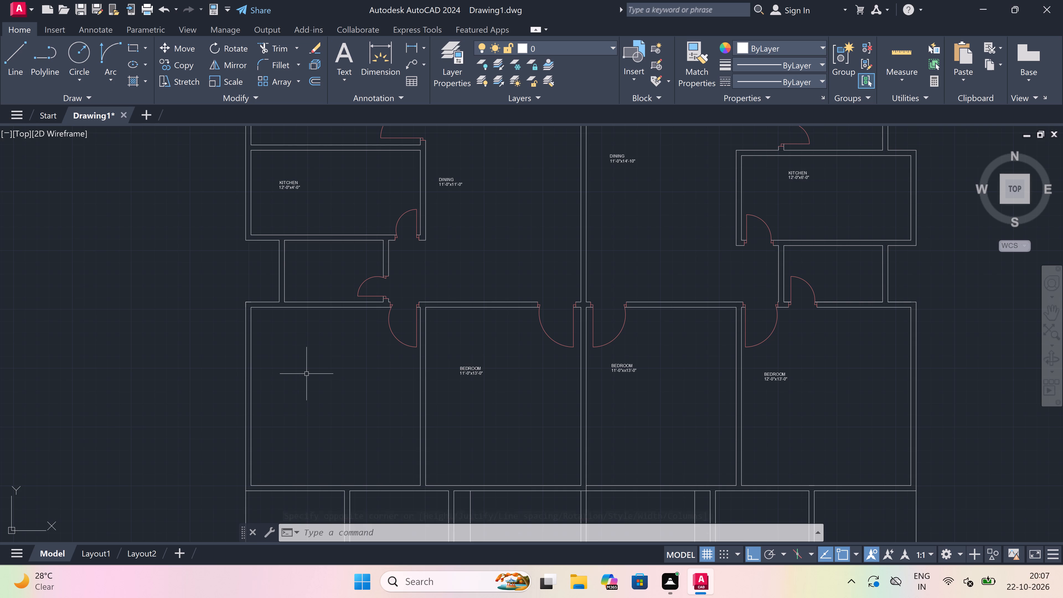
scroll(306, 374, up, 2)
key(space)
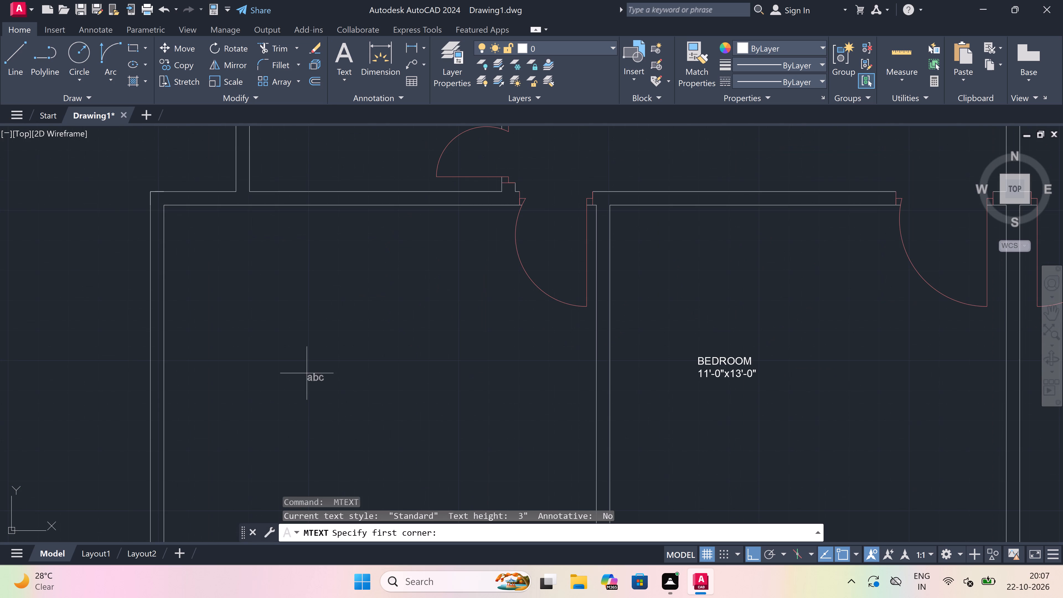
click(294, 354)
click(510, 421)
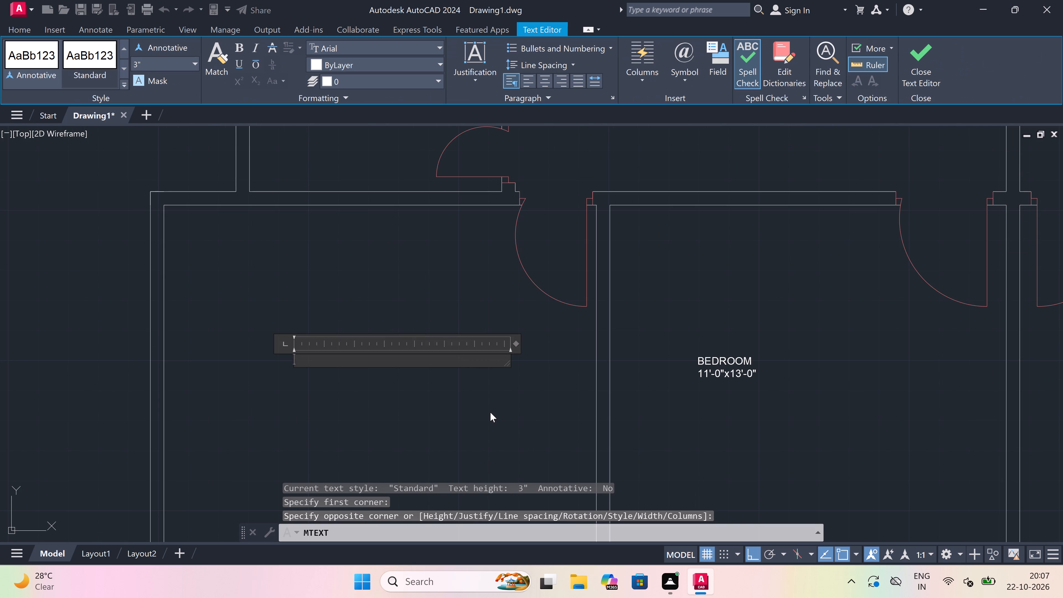
text(BEDROOM)
key(Return)
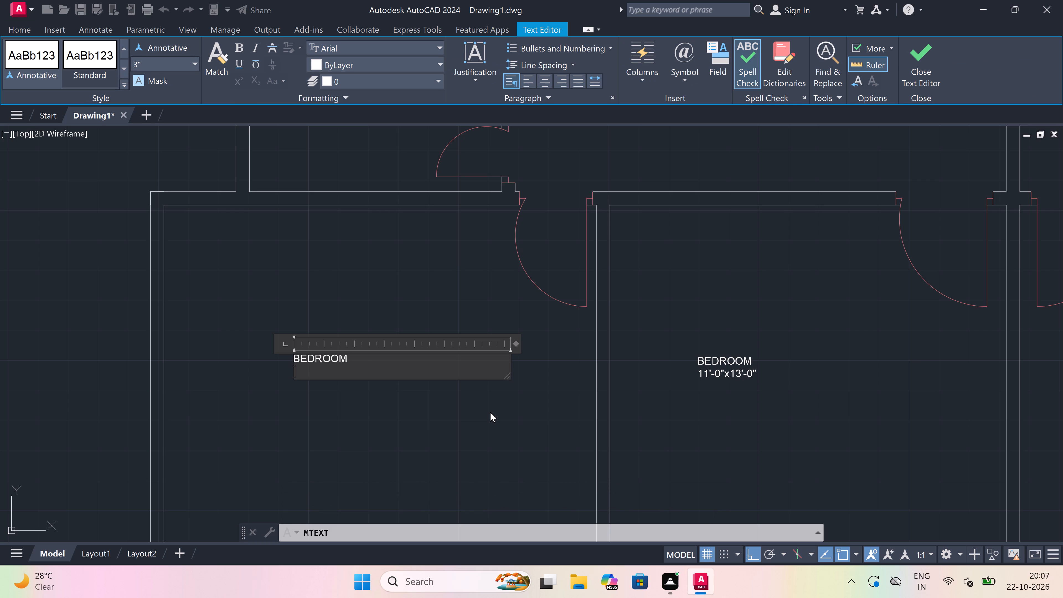
text(12)
text('-0)
key(shift+quotedbl)
key(x)
text(12)
key(BackSpace)
key(3)
text('-0")
click(488, 422)
Add a two-line multiline text, BATHROOM over 7'-0"x4'-0", in the small room between the lower left-hand KITCHEN and the corner BEDROOM.
scroll(489, 422, down, 6)
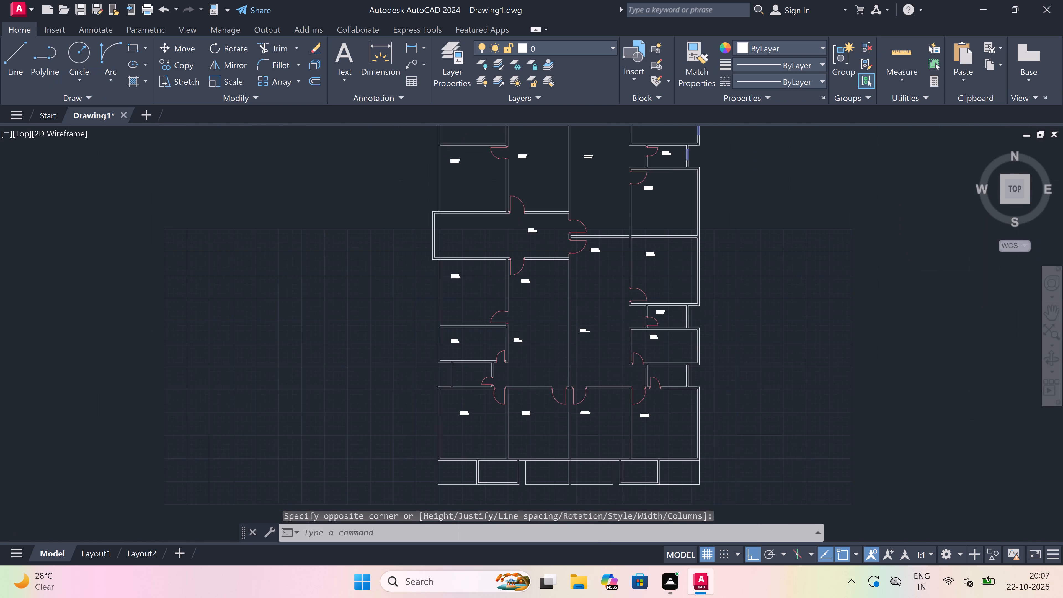
scroll(472, 394, up, 2)
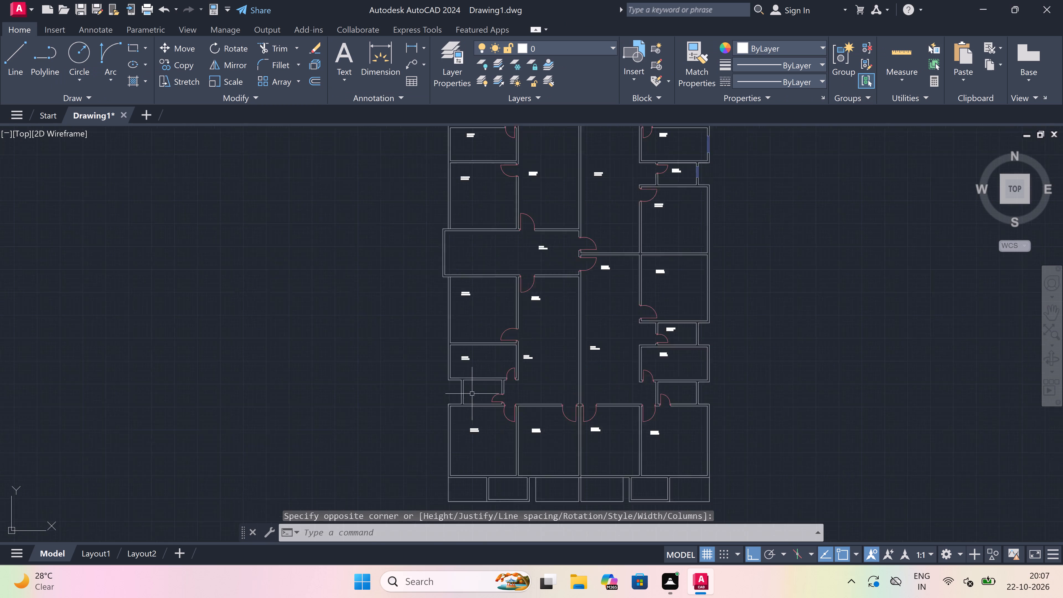
scroll(472, 394, up, 3)
key(space)
scroll(474, 390, up, 1)
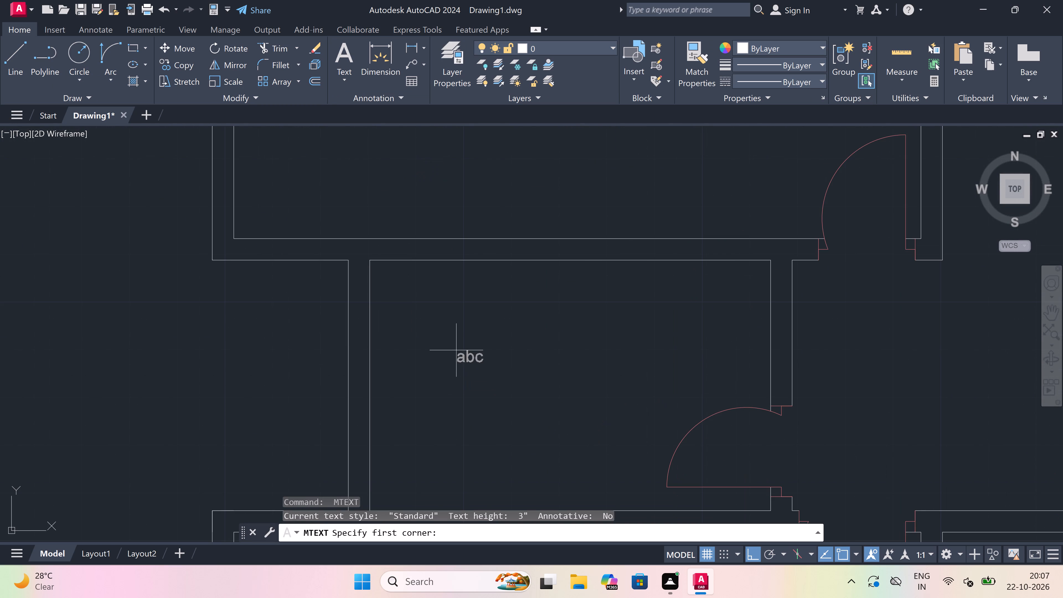
drag(437, 335, 447, 335)
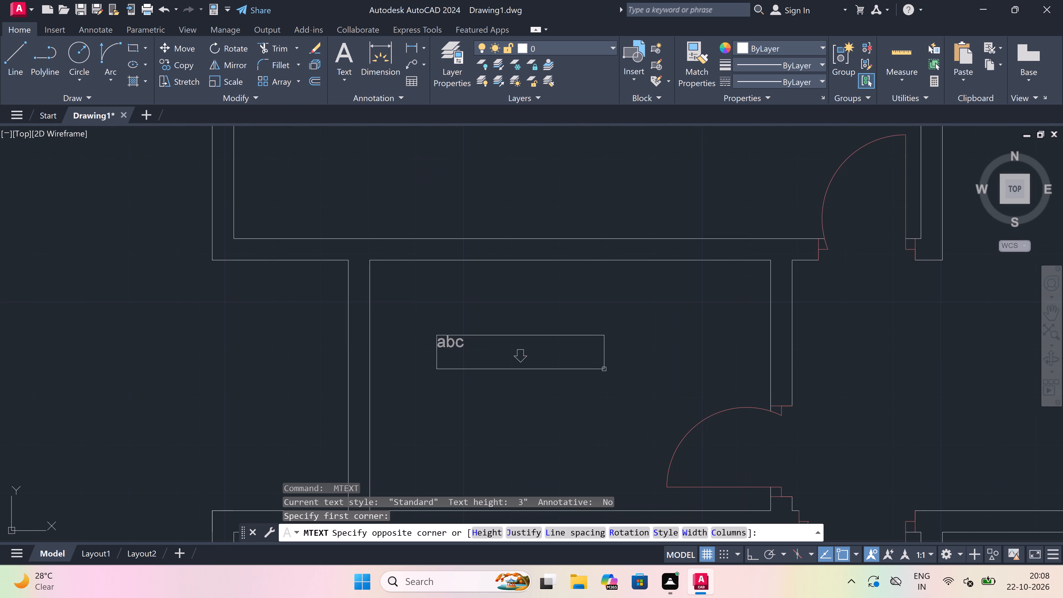
click(675, 389)
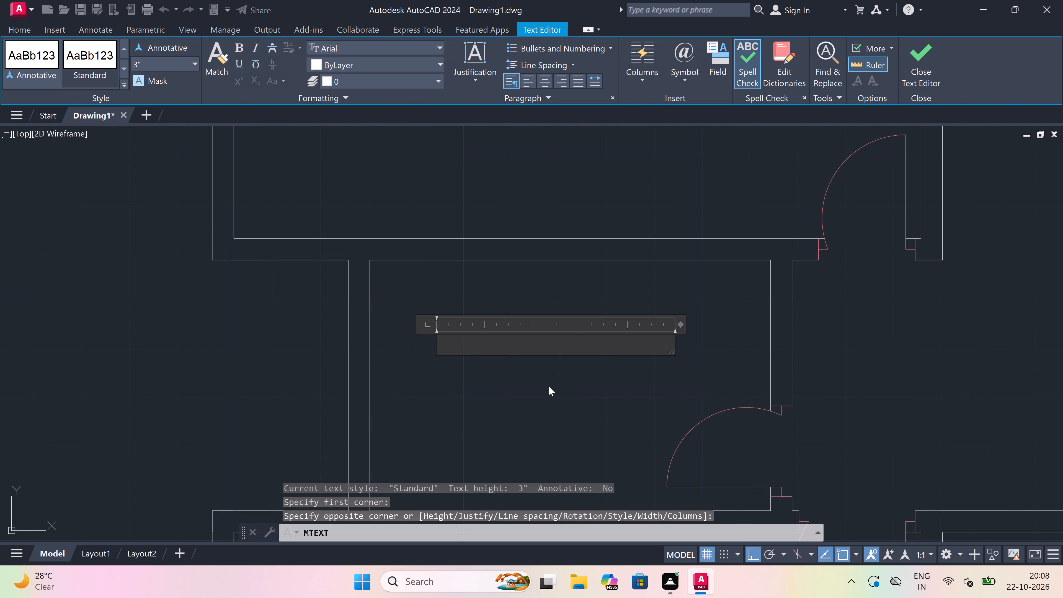
text(BATHROOM)
key(Return)
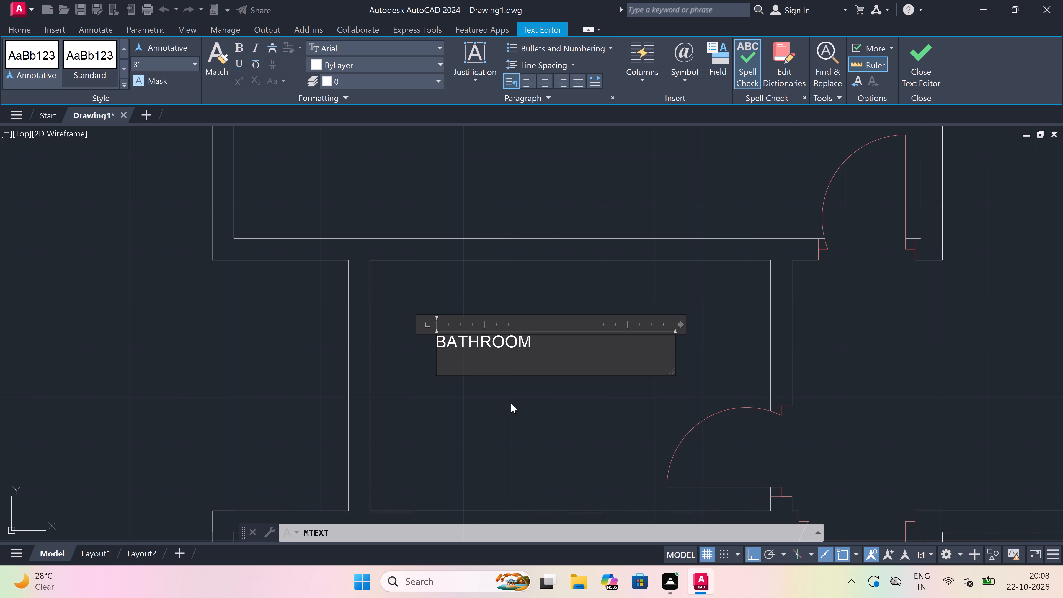
key(7)
text('-0)
key(x)
text(4'-)
key(0)
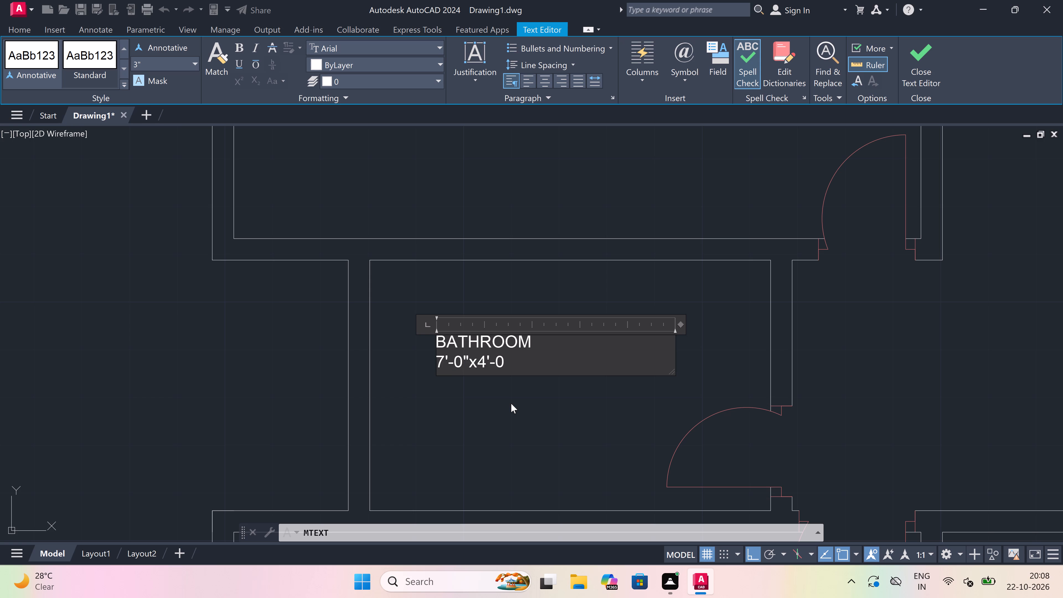
key(shift+quotedbl)
click(512, 403)
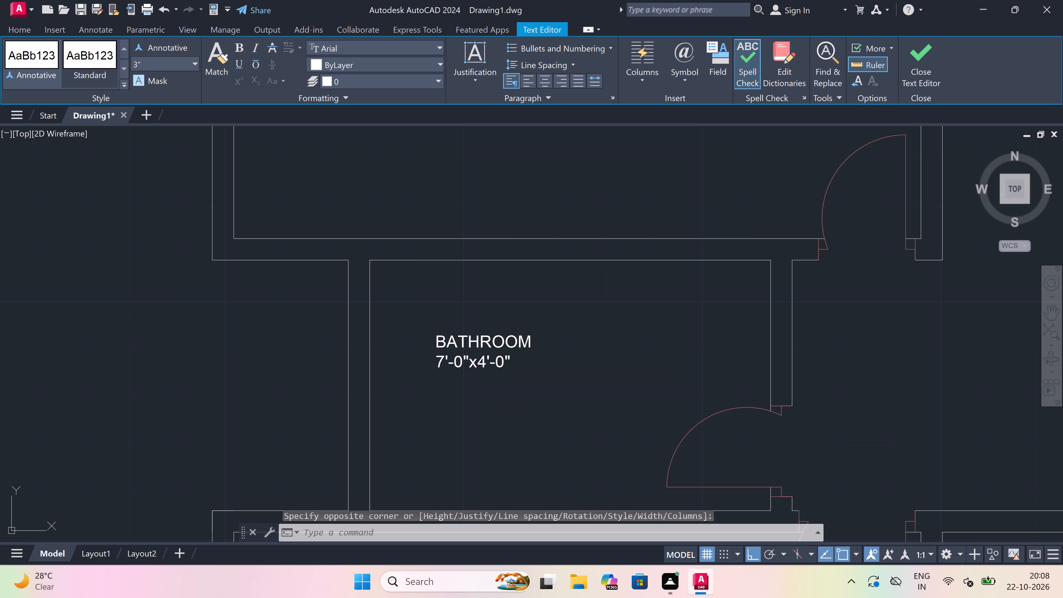
Add a two-line multiline text, BATHROOM over 7'-0"x4'-0", in the small room between the lower right-hand KITCHEN and the corner BEDROOM.
scroll(513, 405, down, 11)
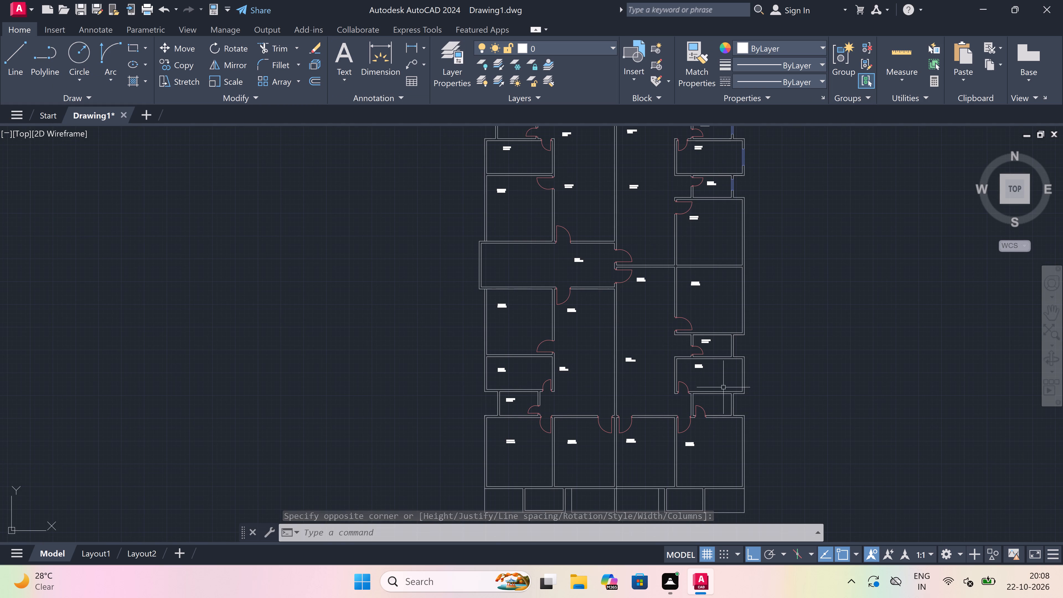
scroll(727, 404, up, 4)
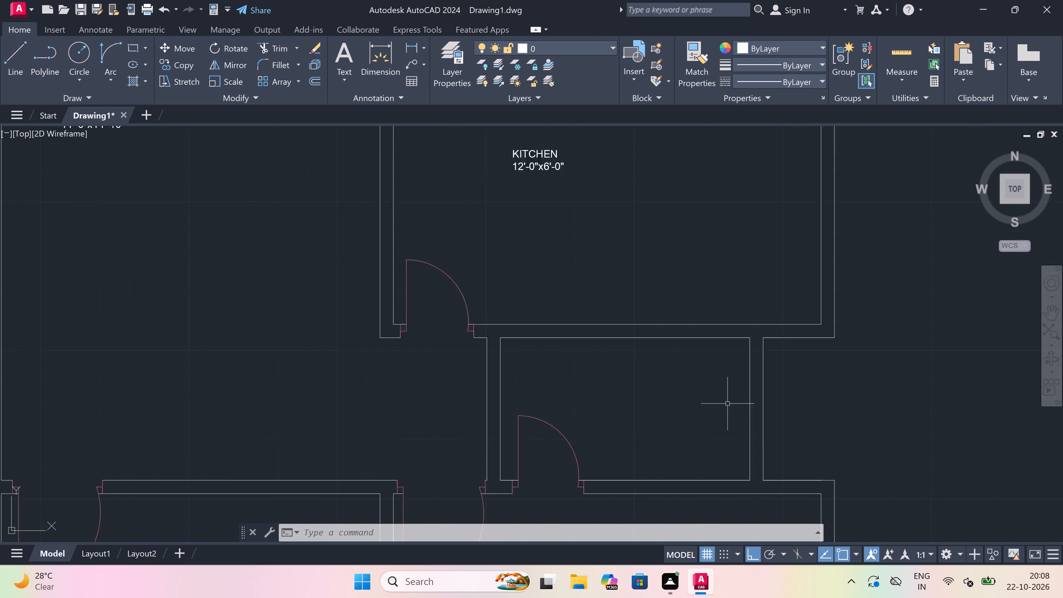
scroll(727, 404, up, 2)
key(space)
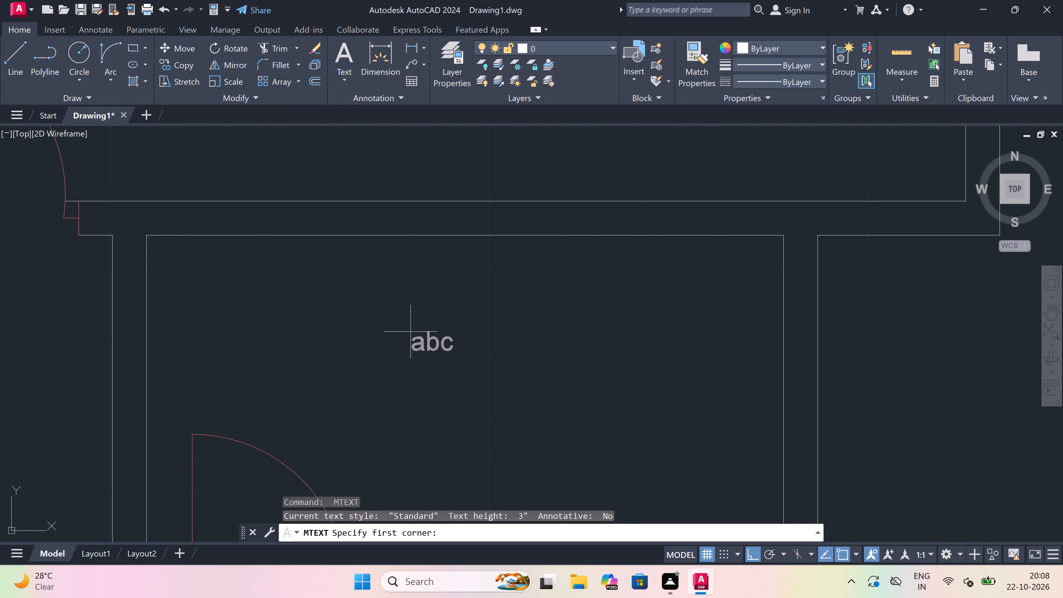
drag(298, 322, 302, 322)
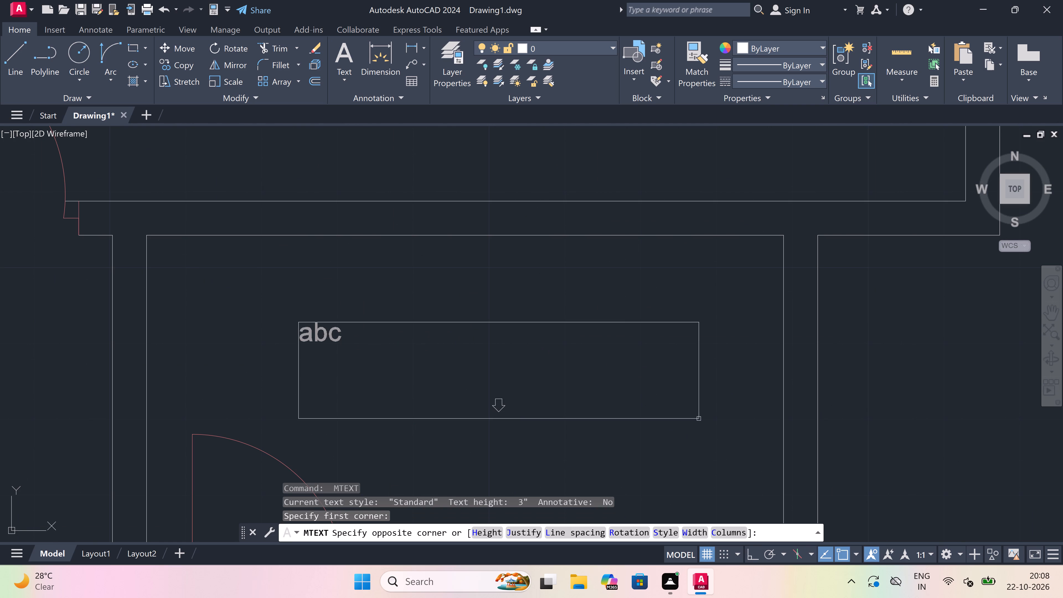
click(699, 419)
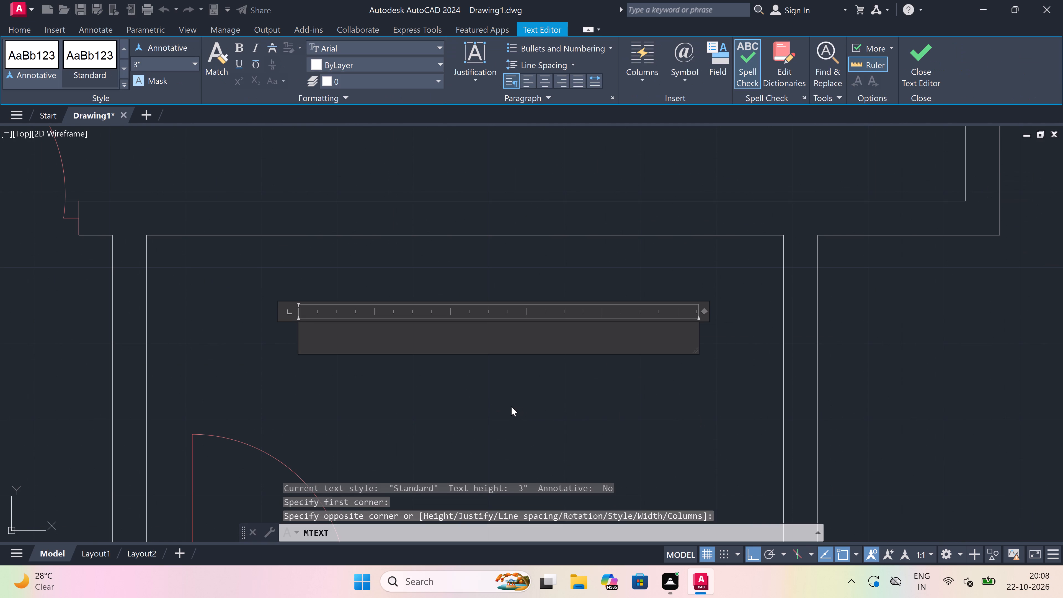
text(BATHROOM)
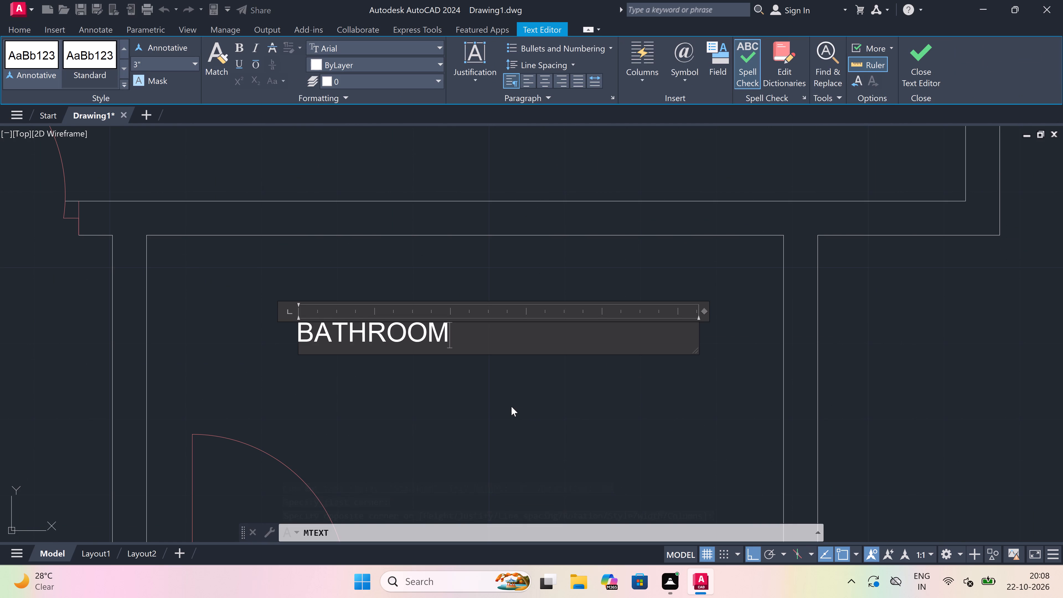
key(Return)
key(7)
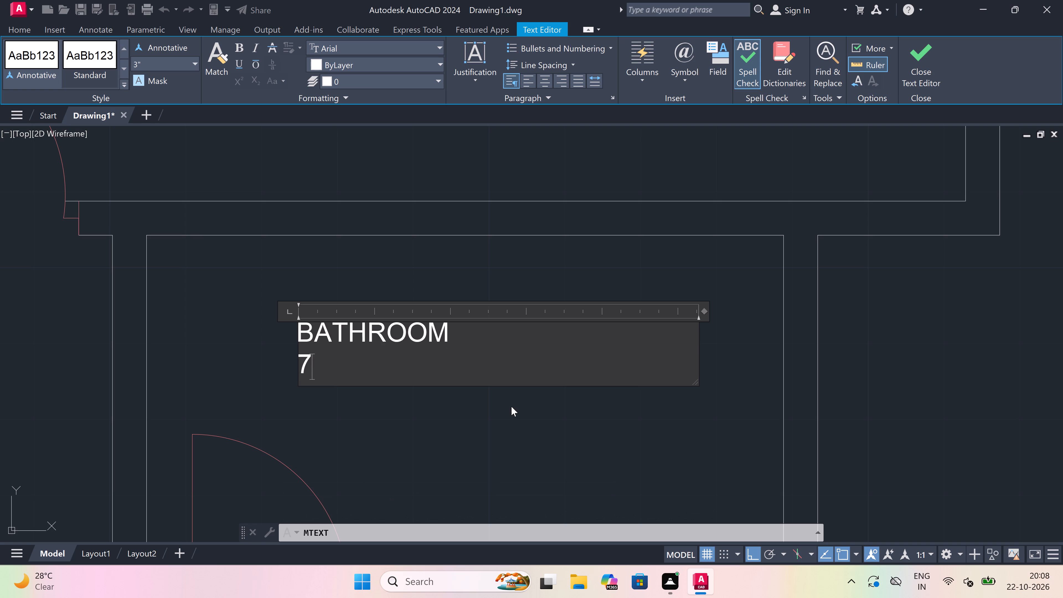
text('-0)
key(4)
text('-0)
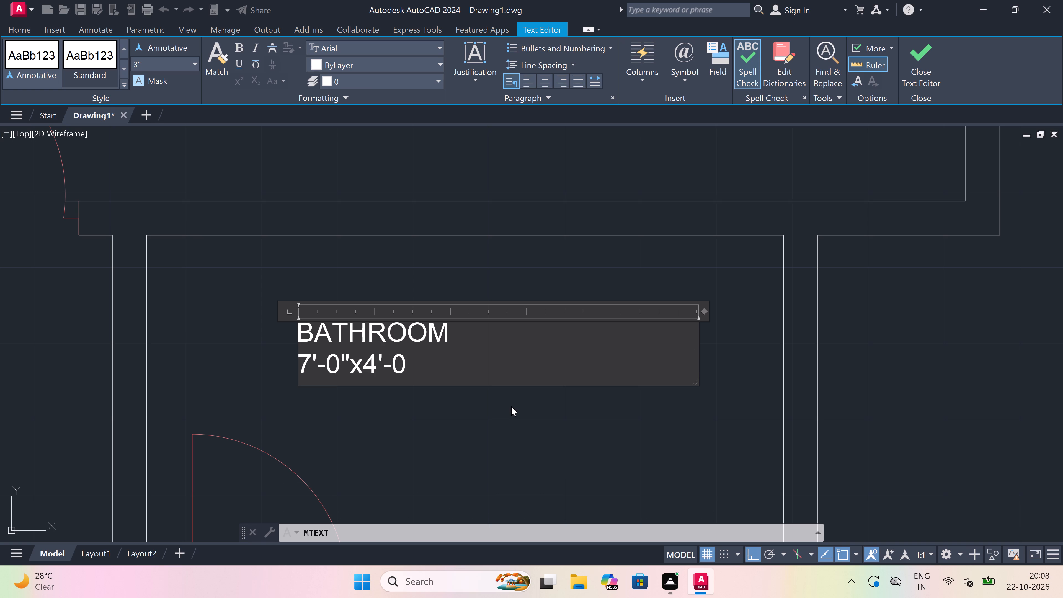
key(shift+quotedbl)
click(507, 410)
Add a multiline text reading VERANDA in the narrow space at the lower right corner of the plan, below the corner BEDROOM.
scroll(507, 410, down, 6)
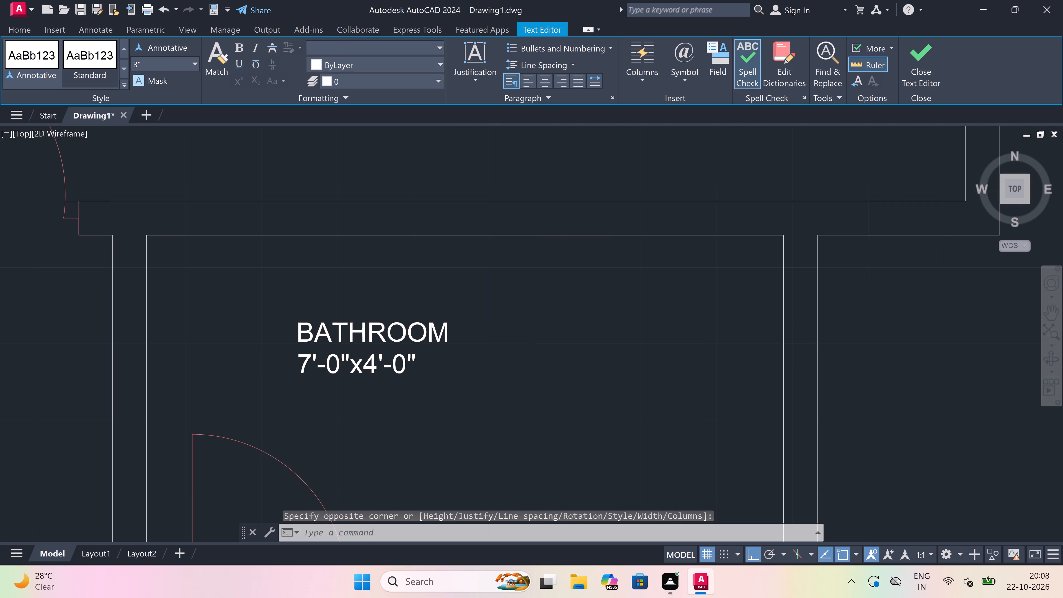
scroll(506, 411, down, 6)
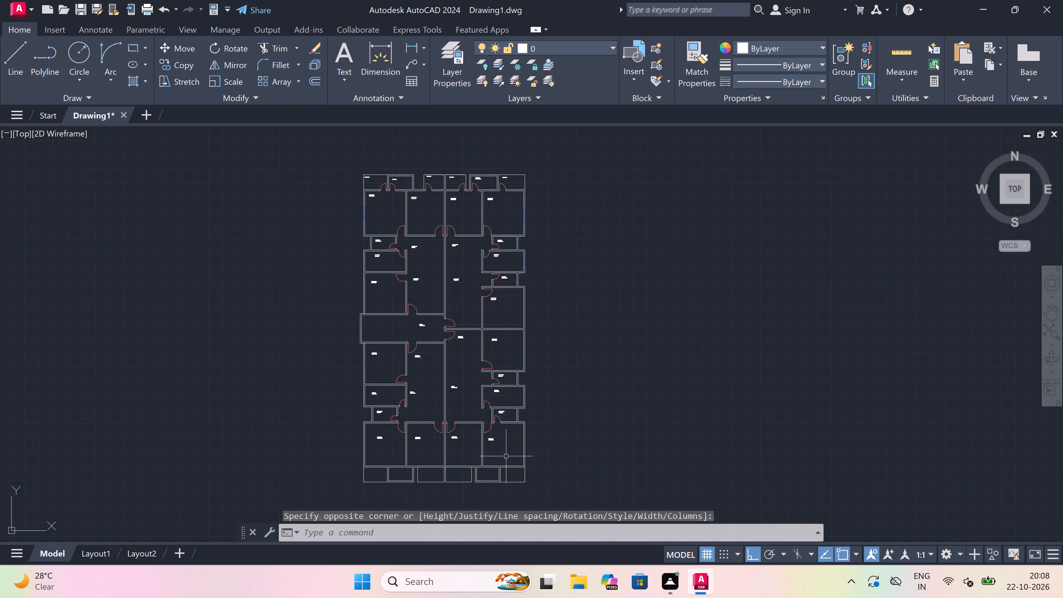
scroll(517, 479, up, 6)
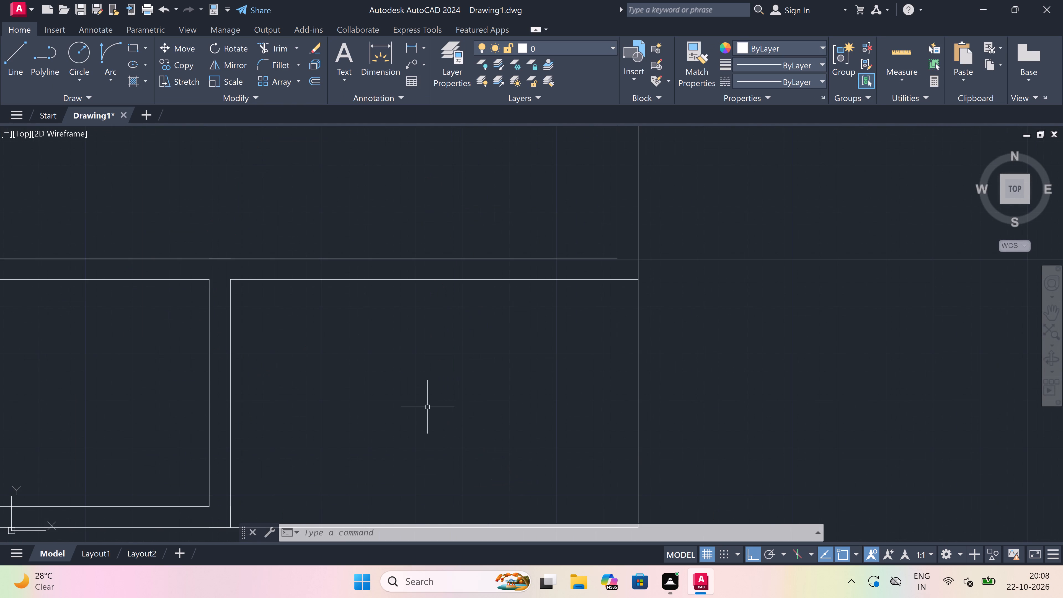
key(space)
click(303, 343)
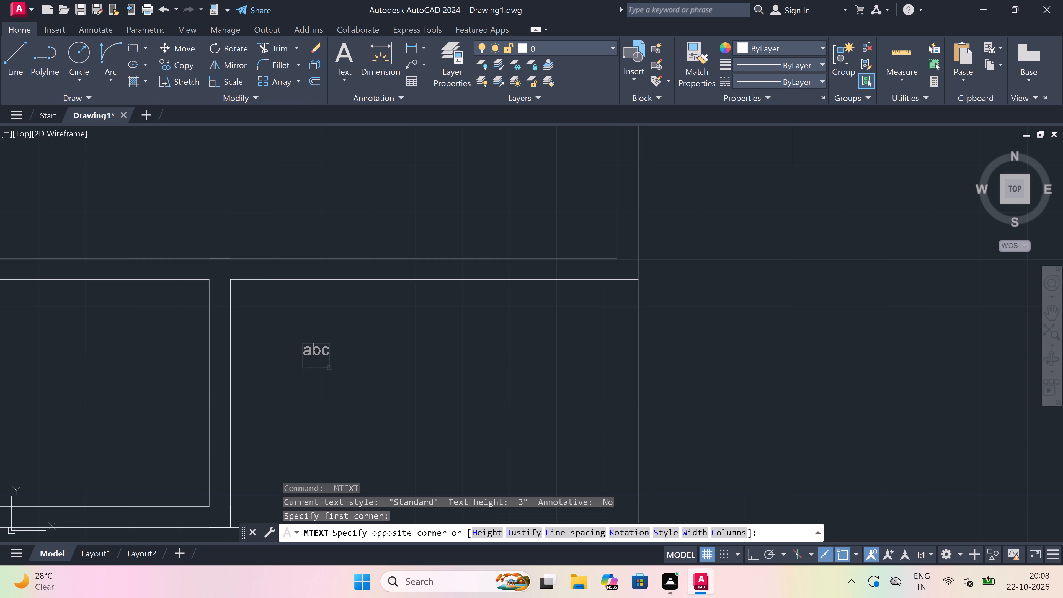
click(625, 437)
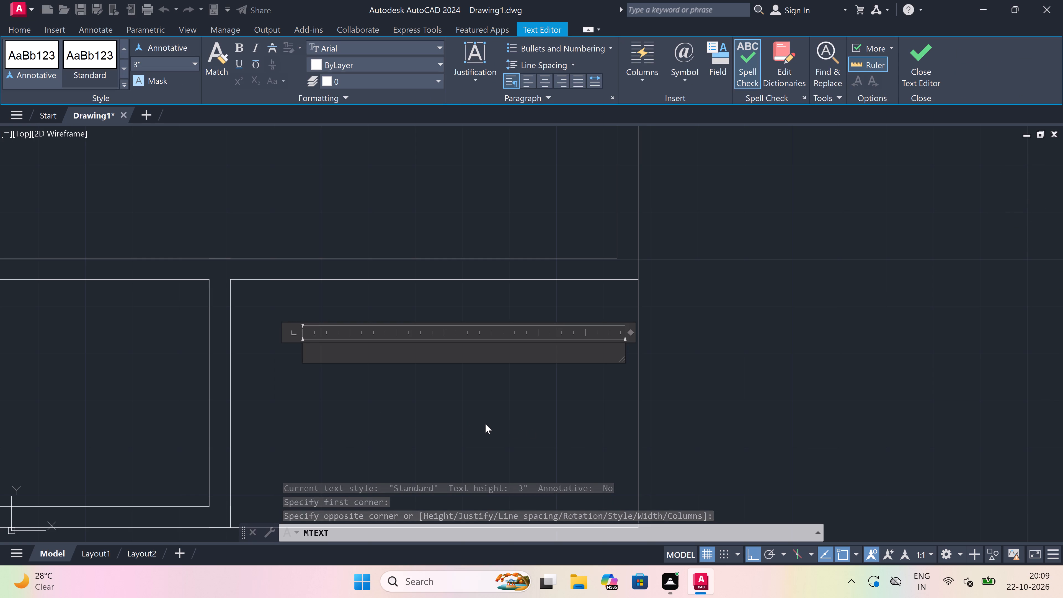
key(v)
text(ERANDA)
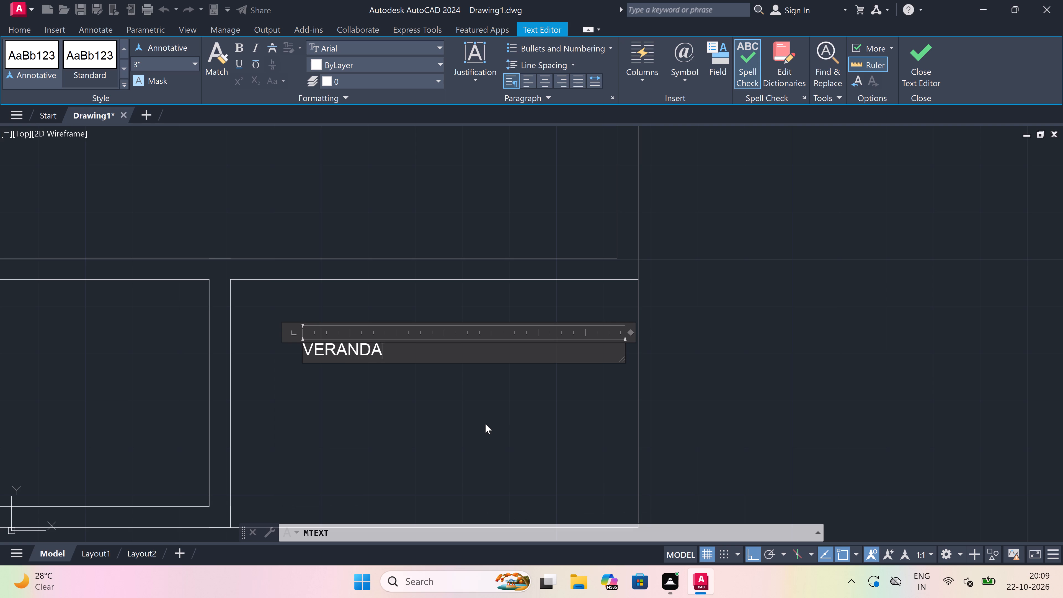
click(486, 424)
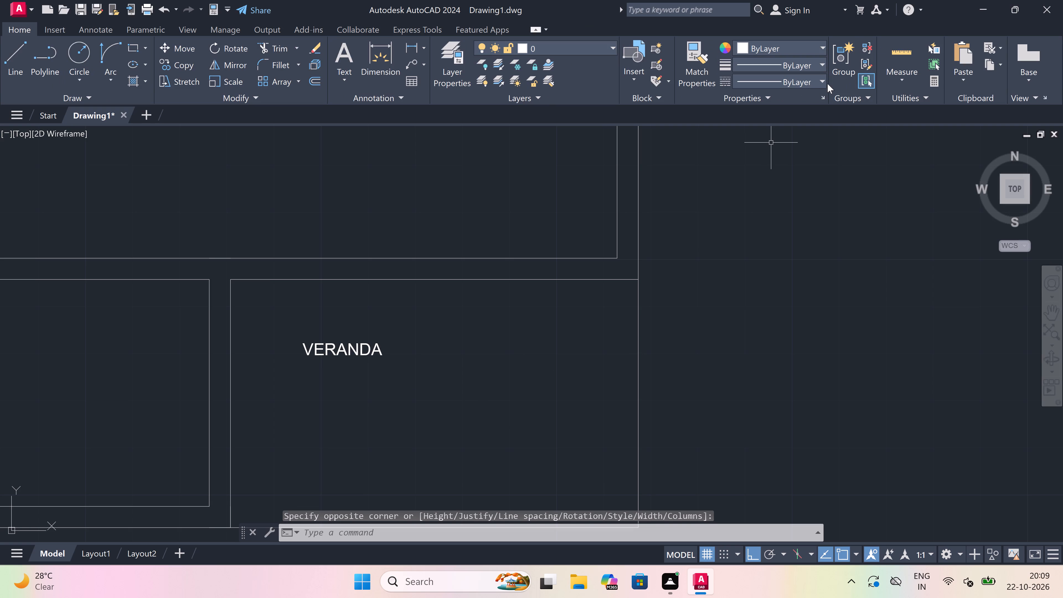
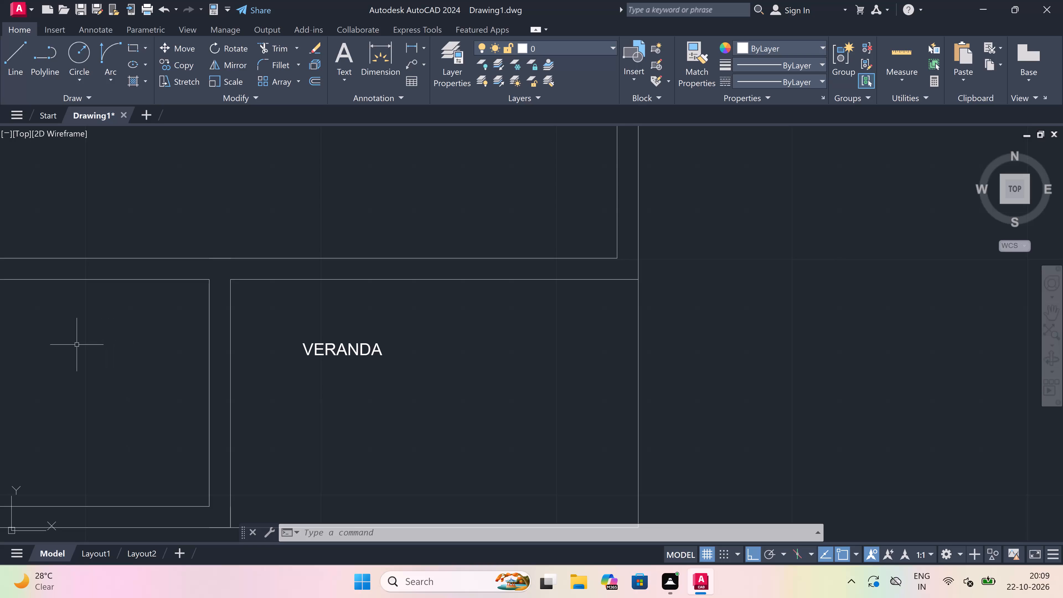
Add a two-line multiline text, BATHROOM over 7'-0"x4'-0", in the small room just left of the lower right corner VERANDA.
scroll(73, 345, up, 5)
scroll(59, 347, down, 5)
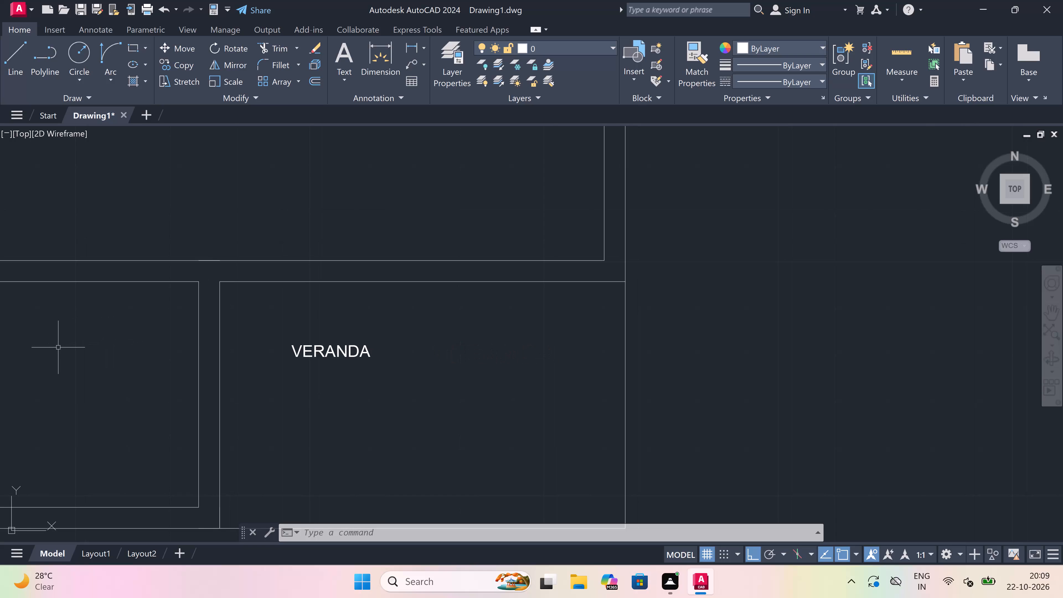
scroll(43, 349, down, 4)
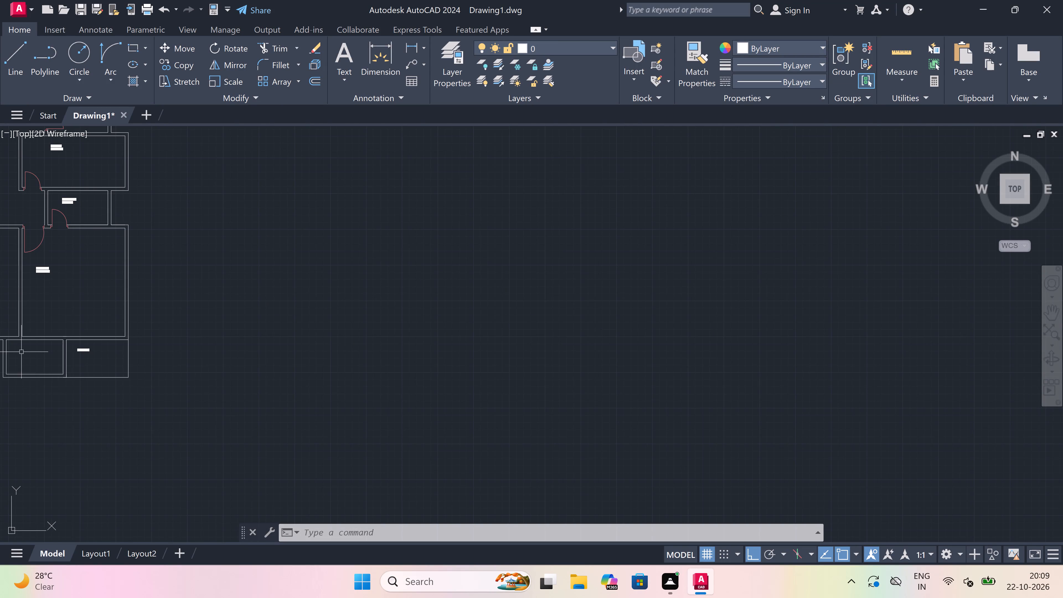
scroll(20, 352, down, 4)
scroll(0, 350, up, 4)
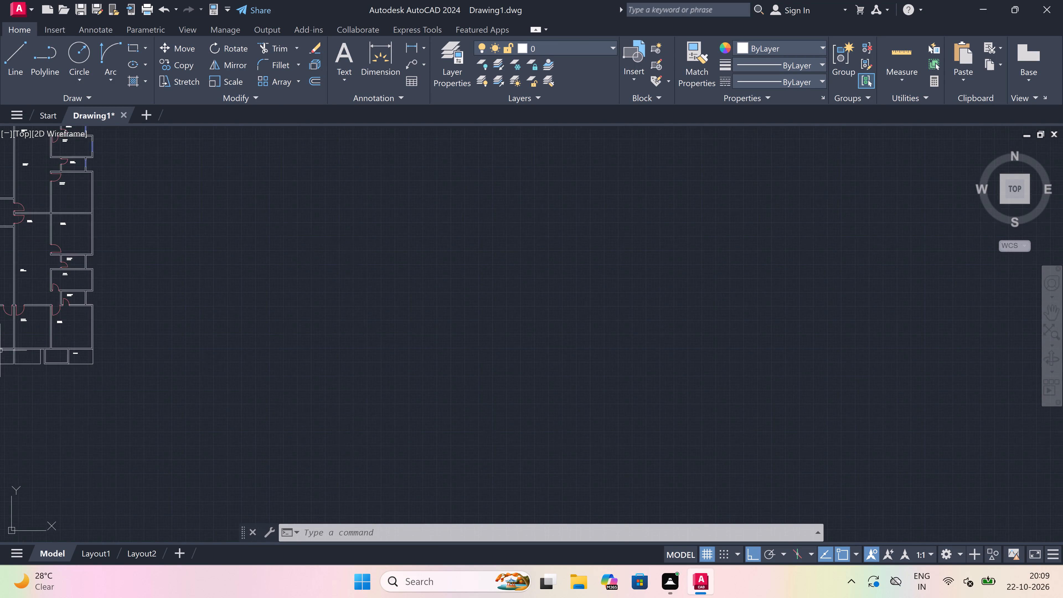
scroll(0, 350, up, 1)
scroll(107, 359, up, 3)
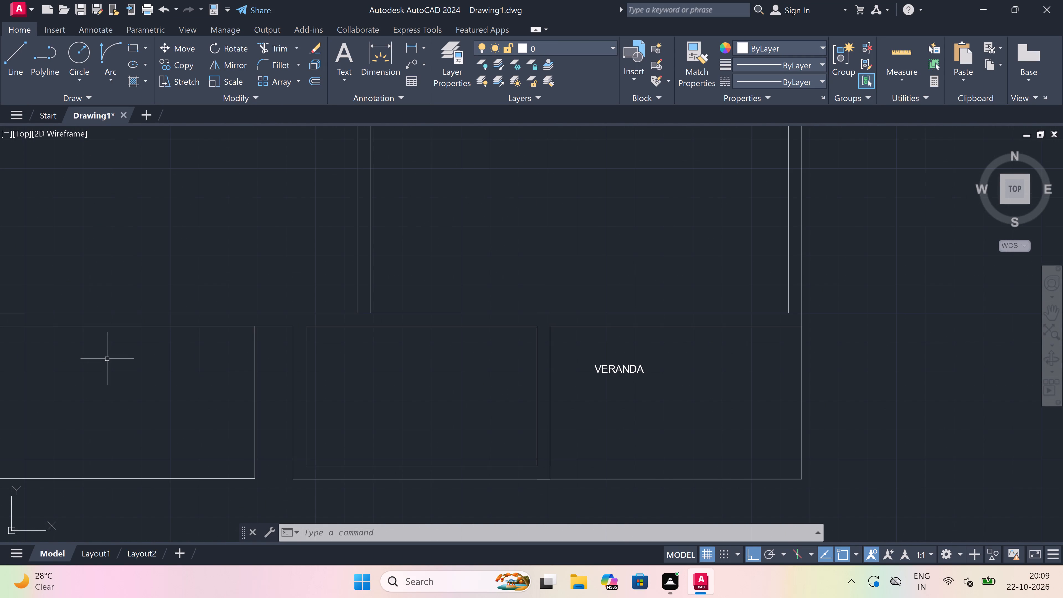
scroll(373, 387, up, 1)
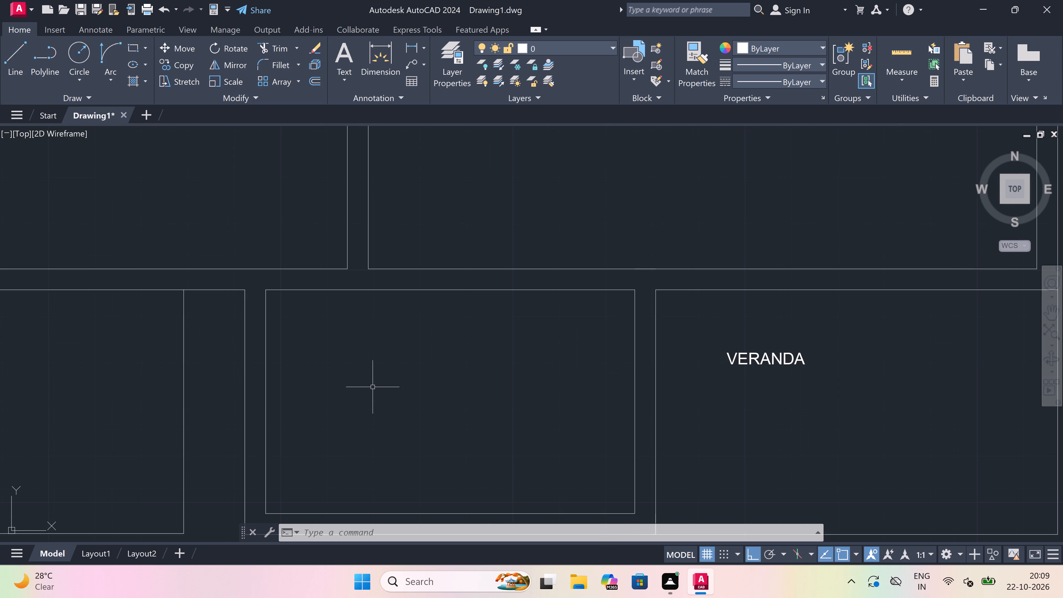
key(space)
drag(325, 343, 325, 343)
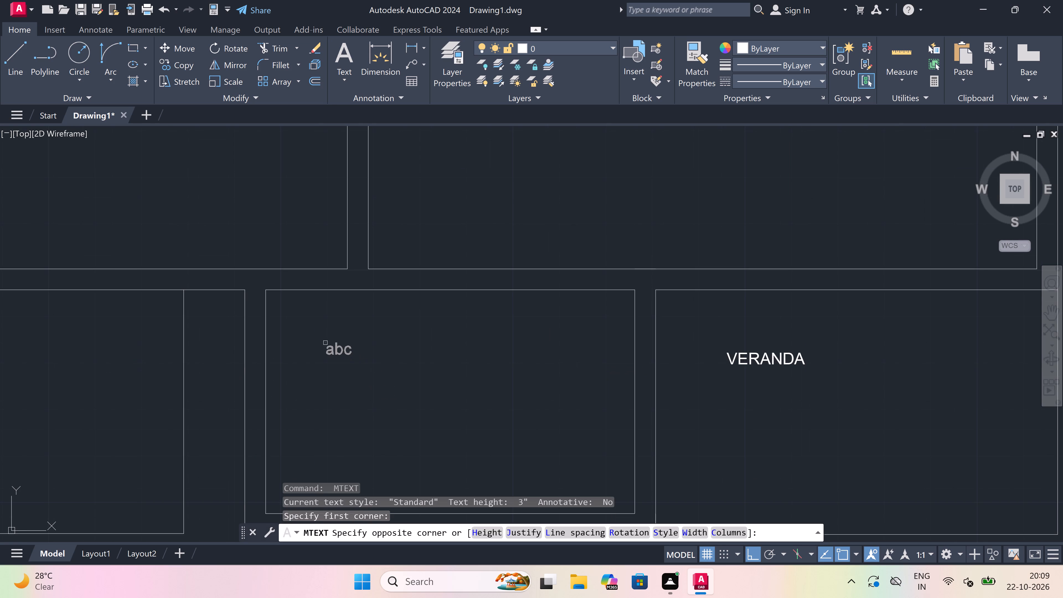
drag(325, 343, 331, 348)
click(685, 408)
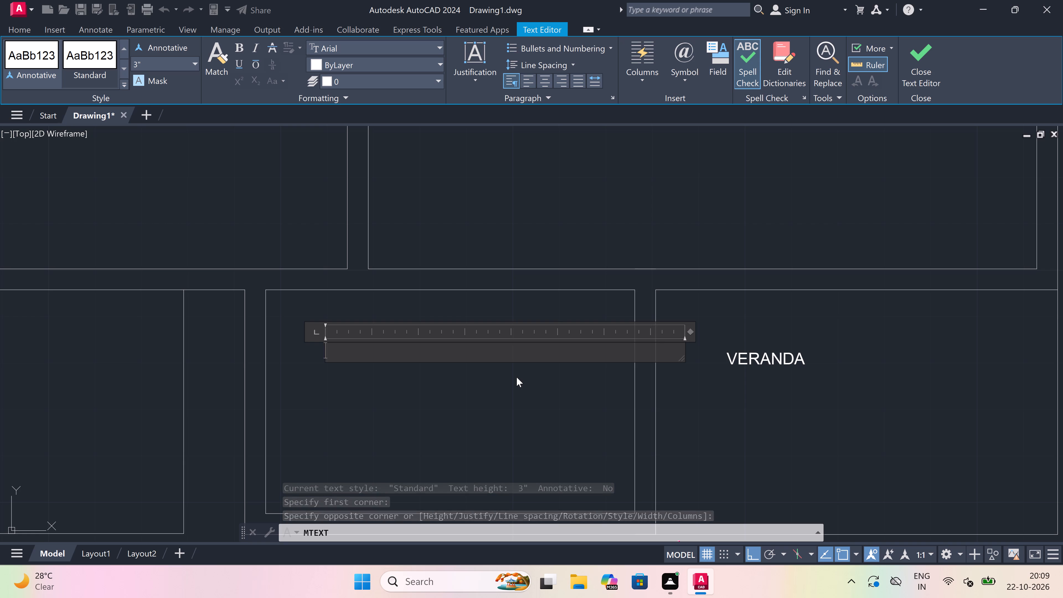
text(BATHROOM)
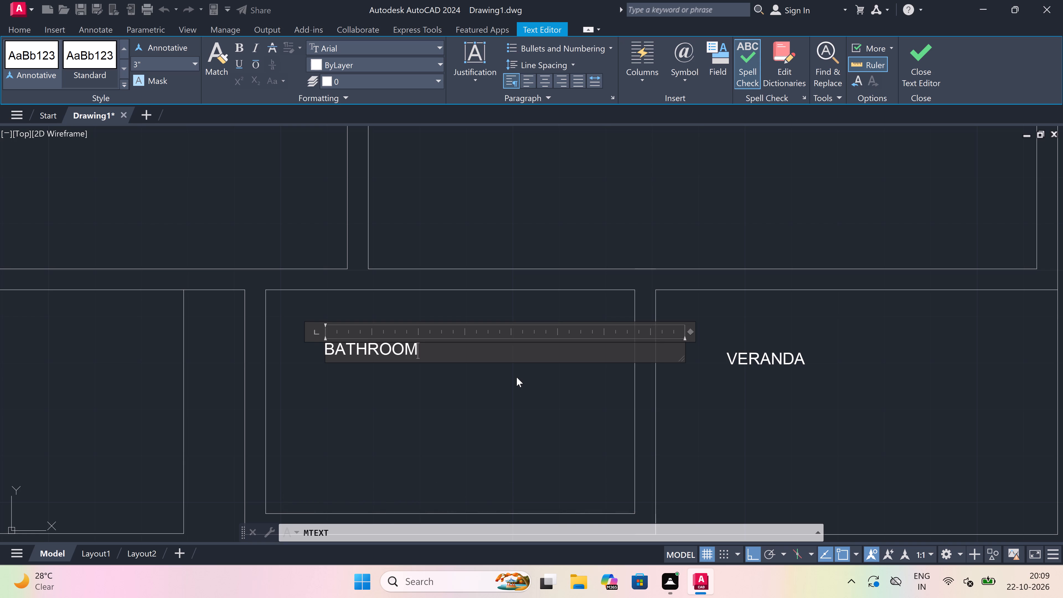
key(Return)
text(7'-0)
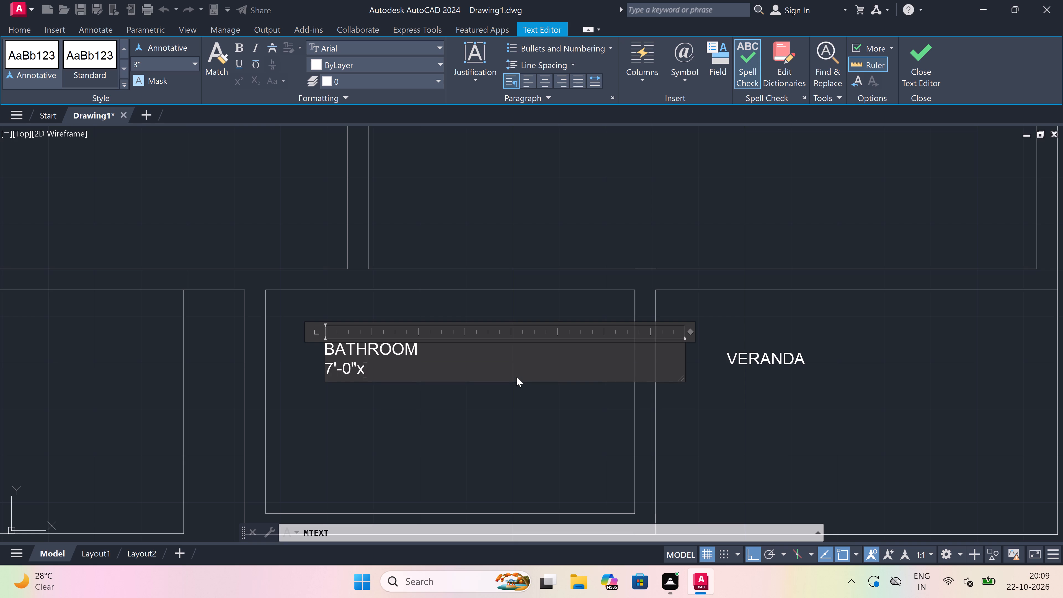
key(4)
text('-0")
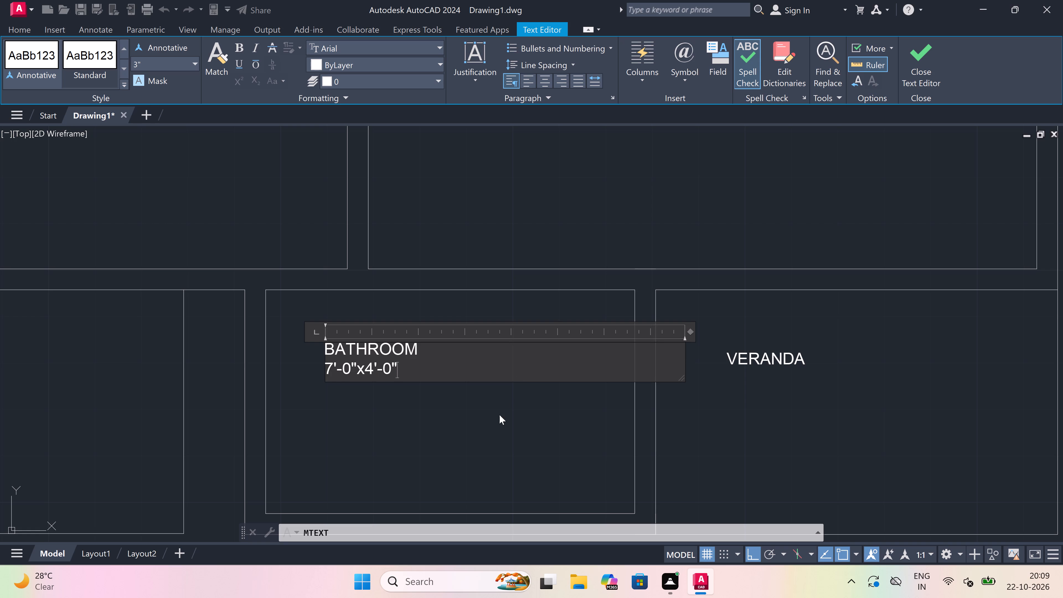
click(499, 415)
Add a multiline text reading VERANDA in the bottom-row space just right of the plan's central wall.
scroll(486, 410, down, 7)
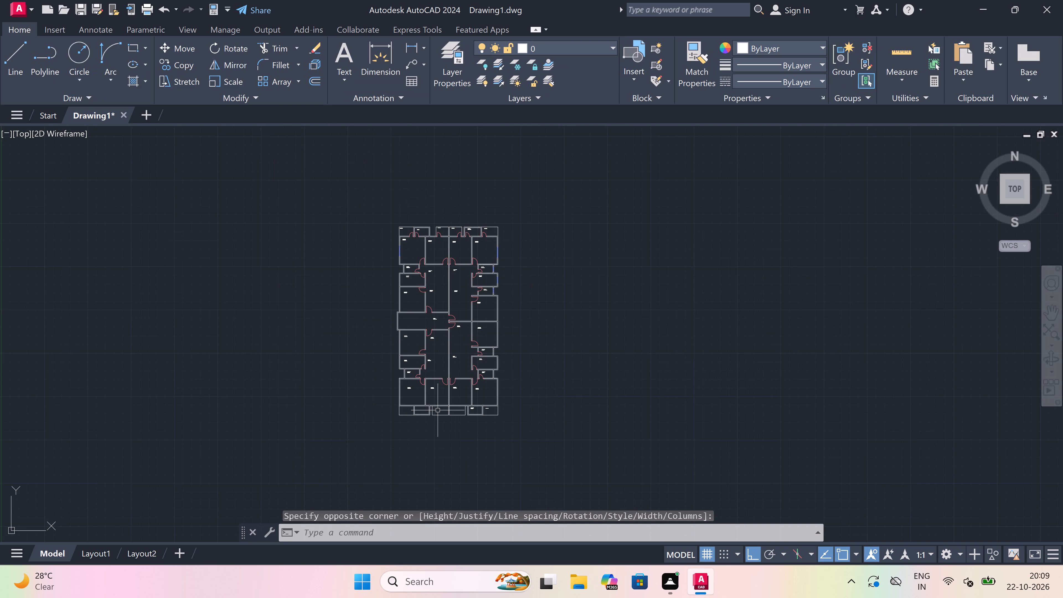
scroll(438, 410, up, 2)
scroll(475, 415, up, 2)
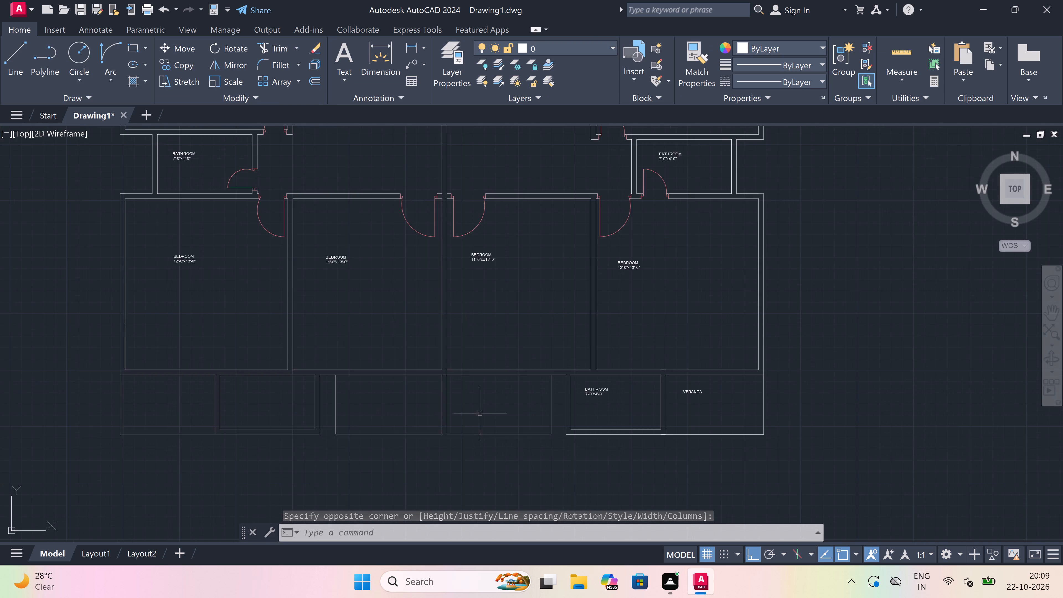
scroll(480, 414, up, 3)
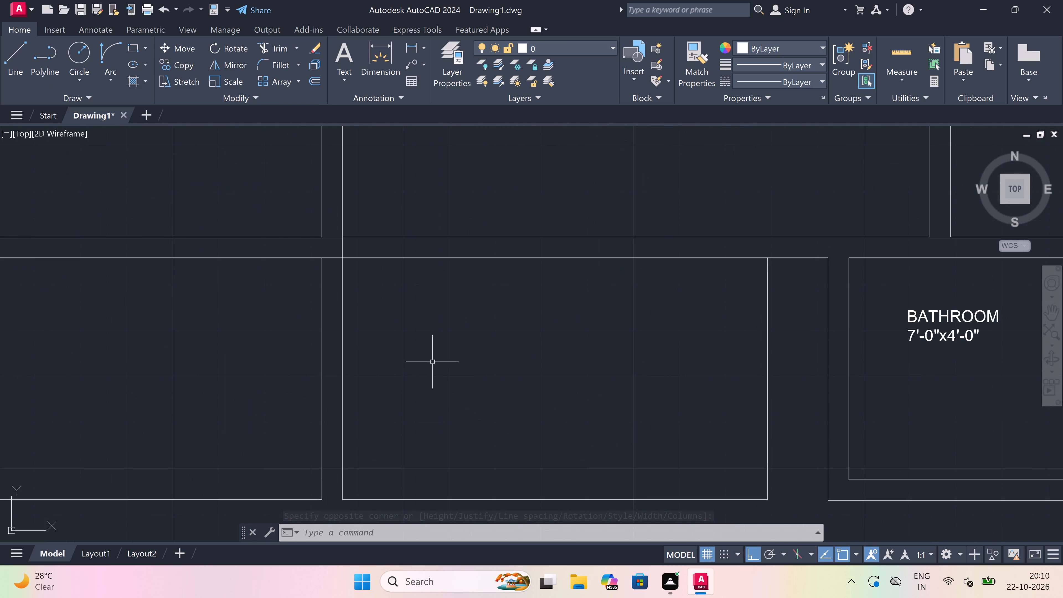
key(space)
drag(408, 314, 419, 326)
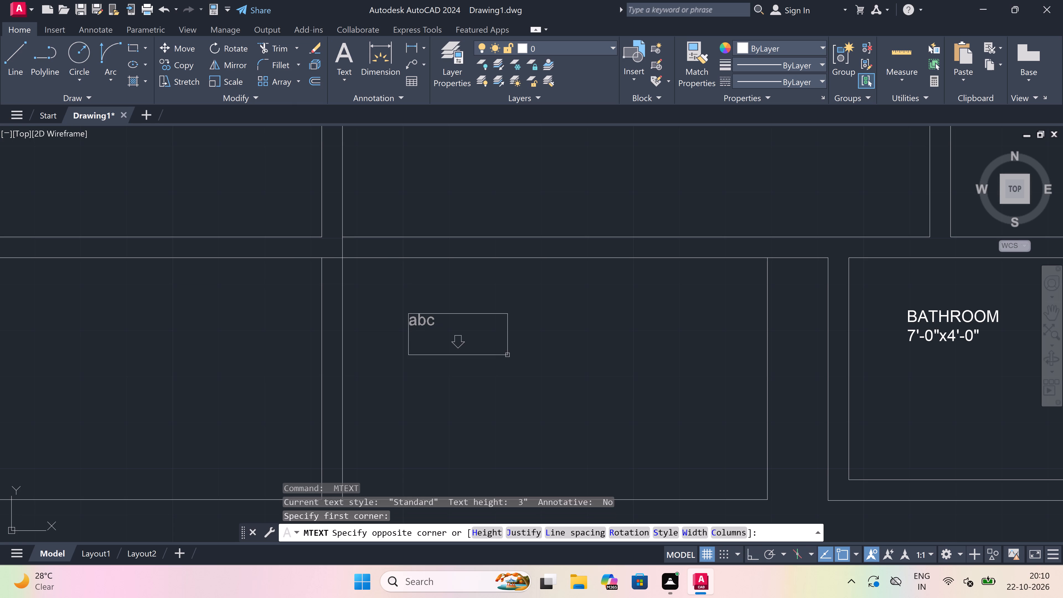
click(657, 378)
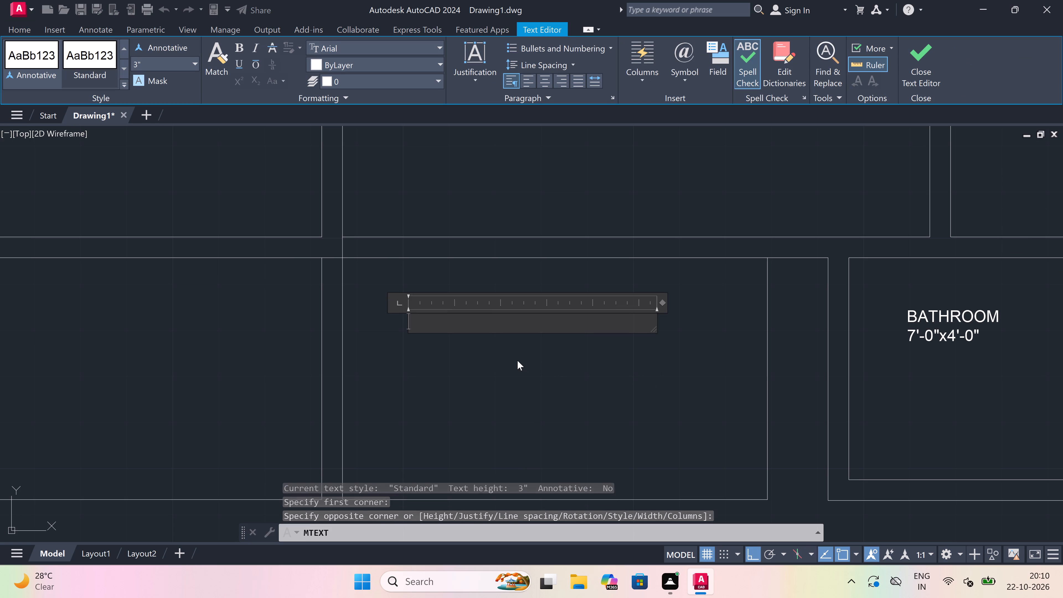
text(VERANDA)
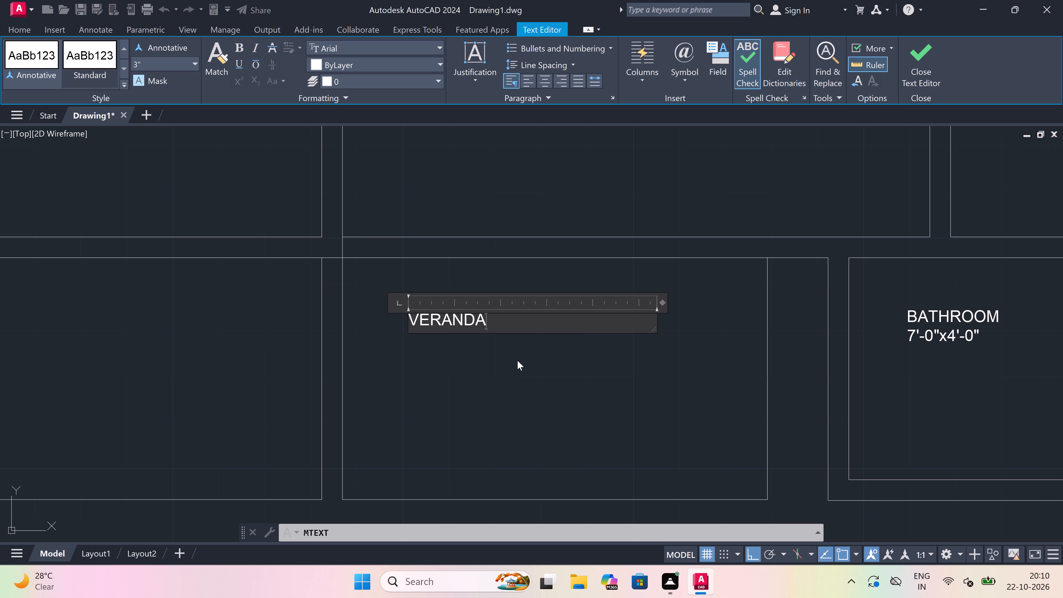
click(535, 358)
Add a multiline text reading VERANDA in the bottom-row space just left of the plan's central wall.
scroll(531, 359, down, 5)
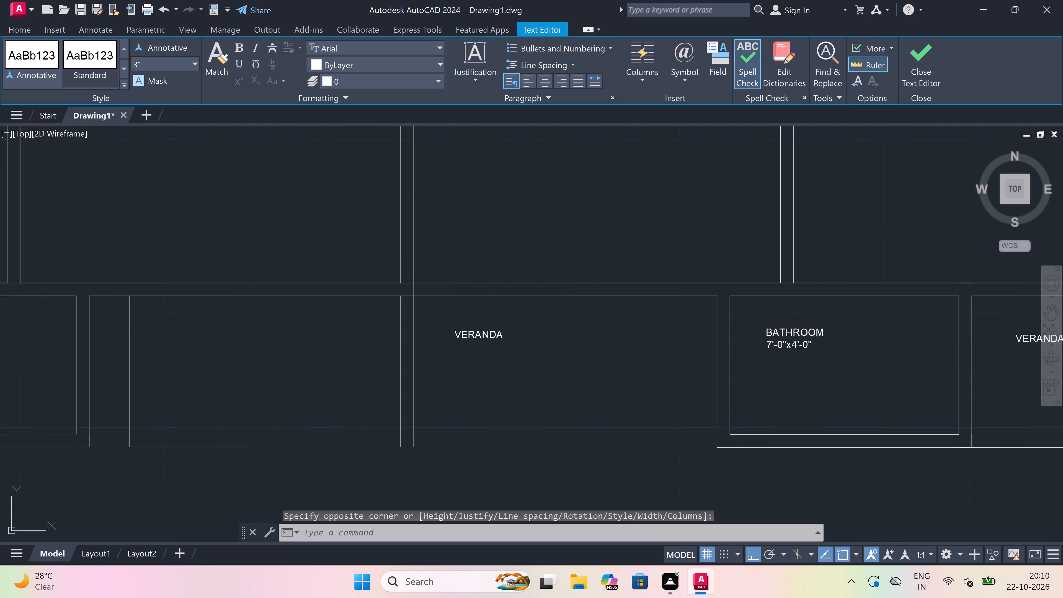
scroll(530, 359, down, 3)
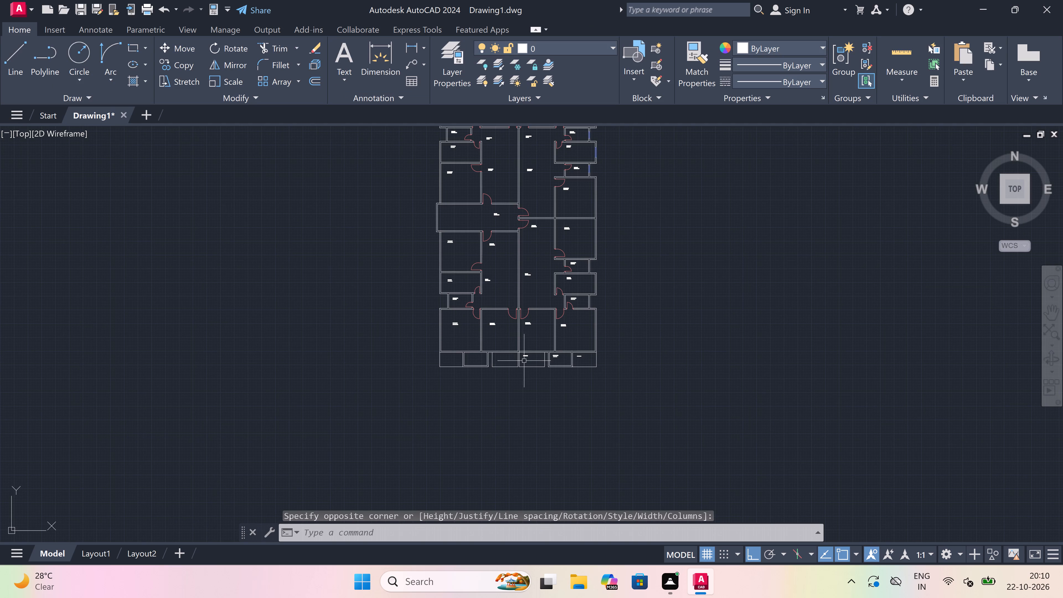
scroll(498, 360, up, 7)
key(space)
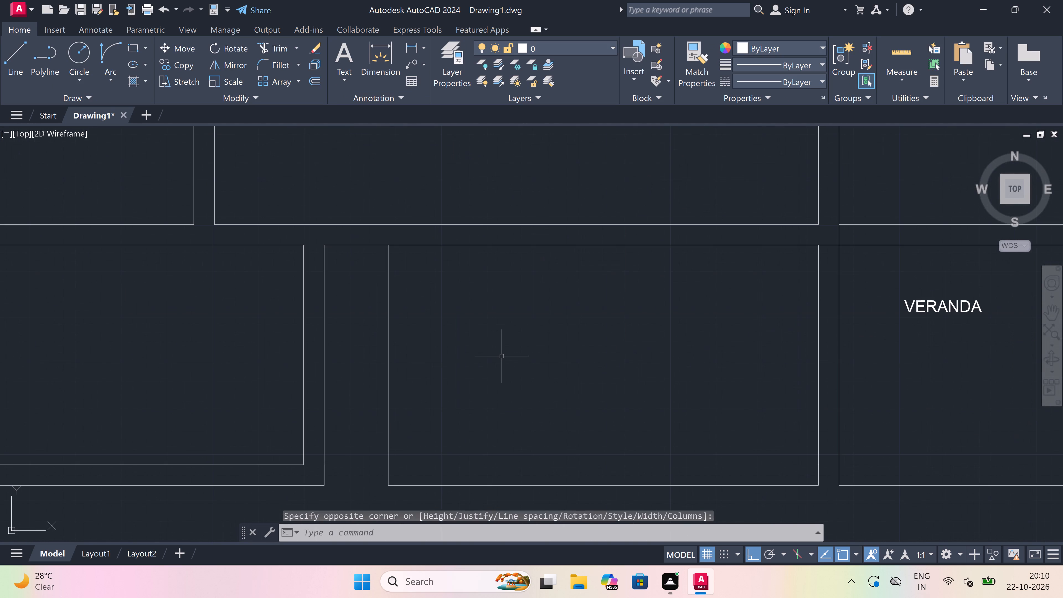
drag(460, 304, 465, 306)
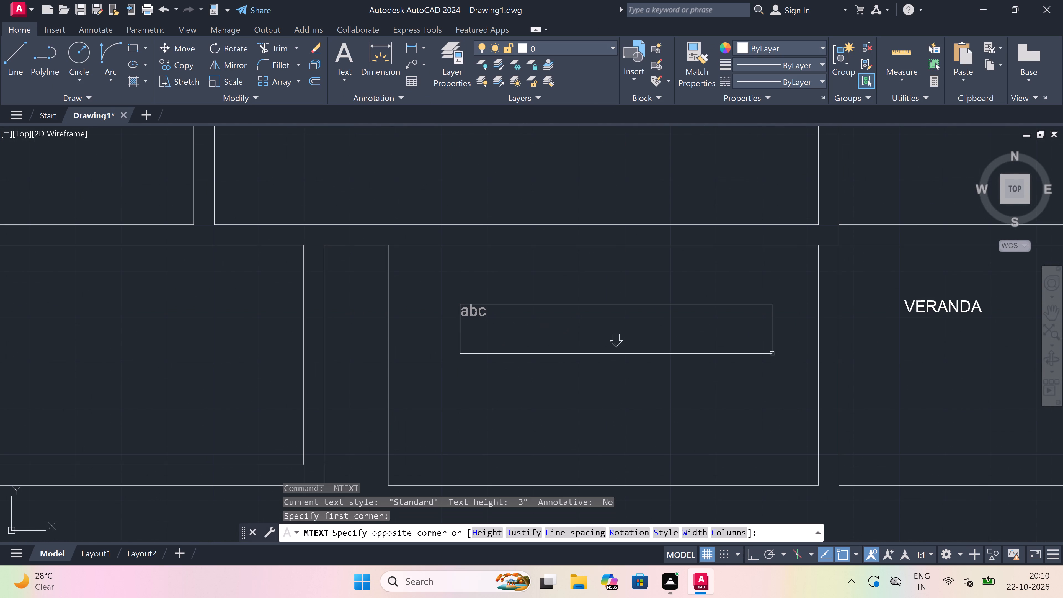
click(793, 354)
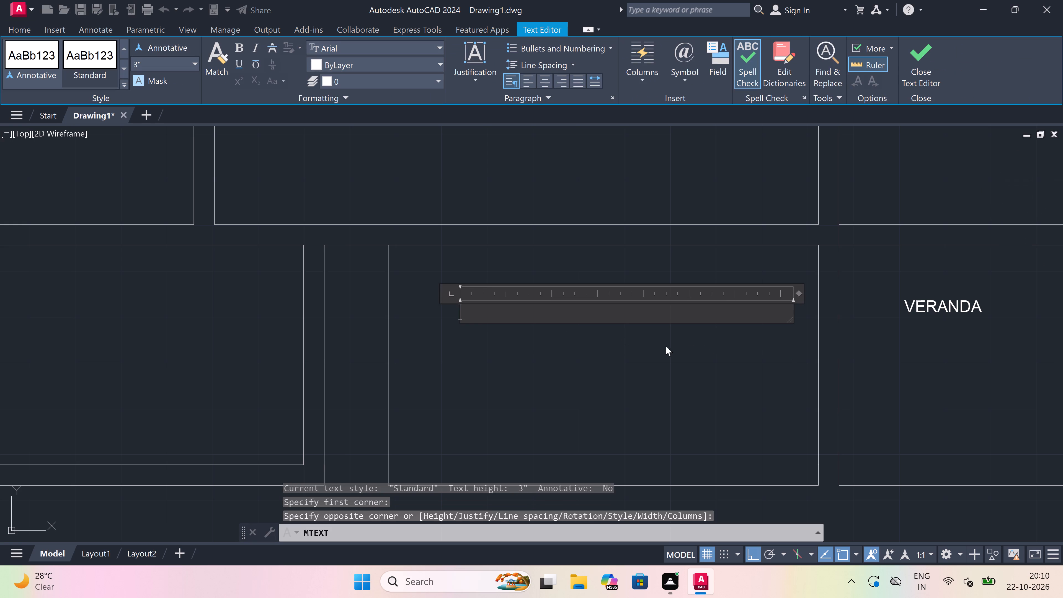
key(v)
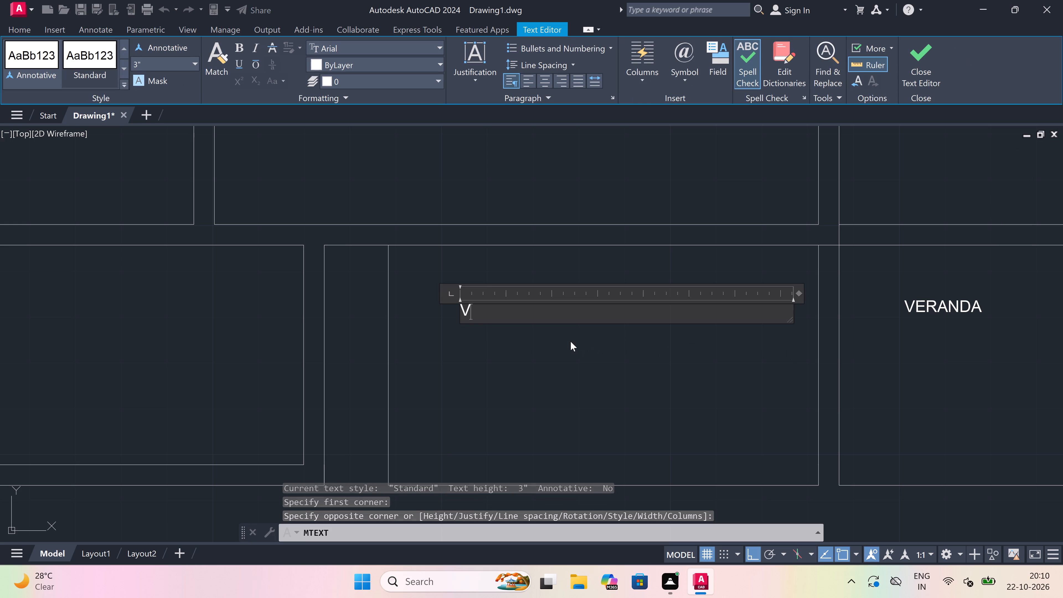
text(ERANDA)
click(571, 341)
Add a two-line multiline text, BATHROOM over 7'-0"x4'-0", in the small bottom-row room left of the left-hand central VERANDA.
scroll(571, 341, down, 4)
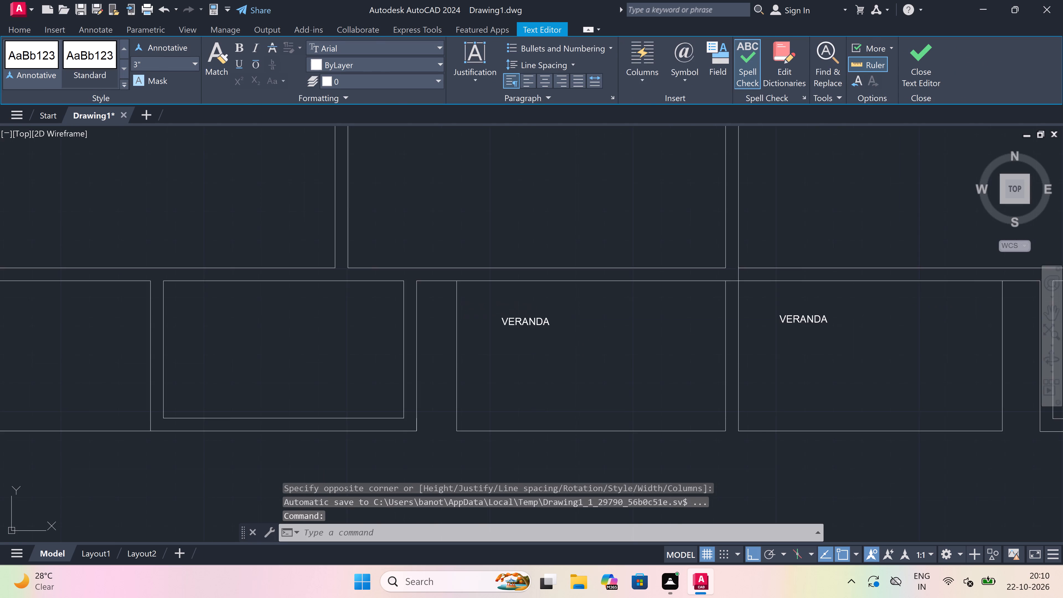
scroll(571, 341, down, 4)
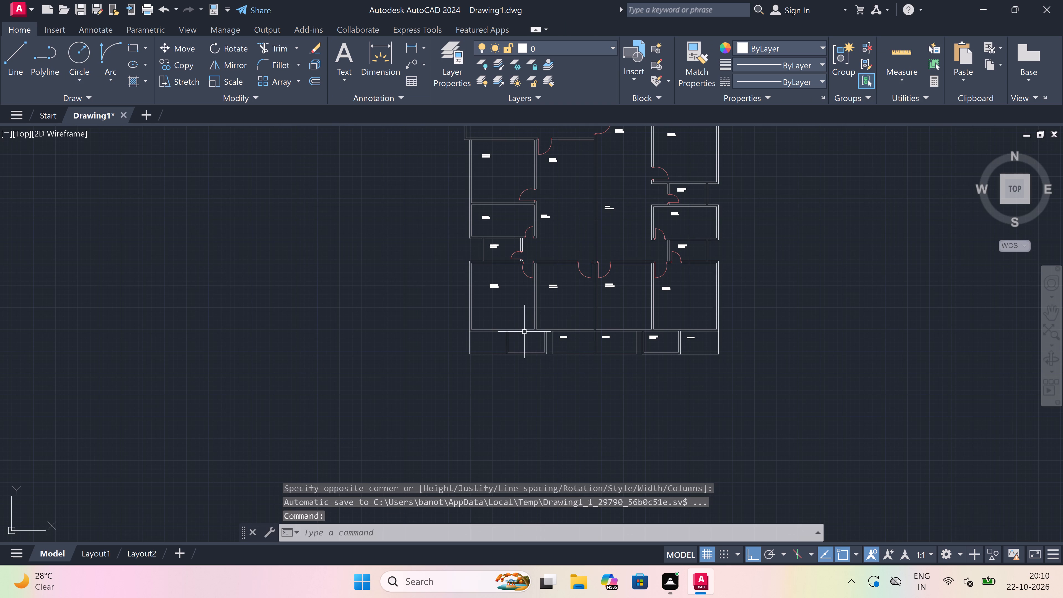
scroll(519, 341, up, 4)
key(space)
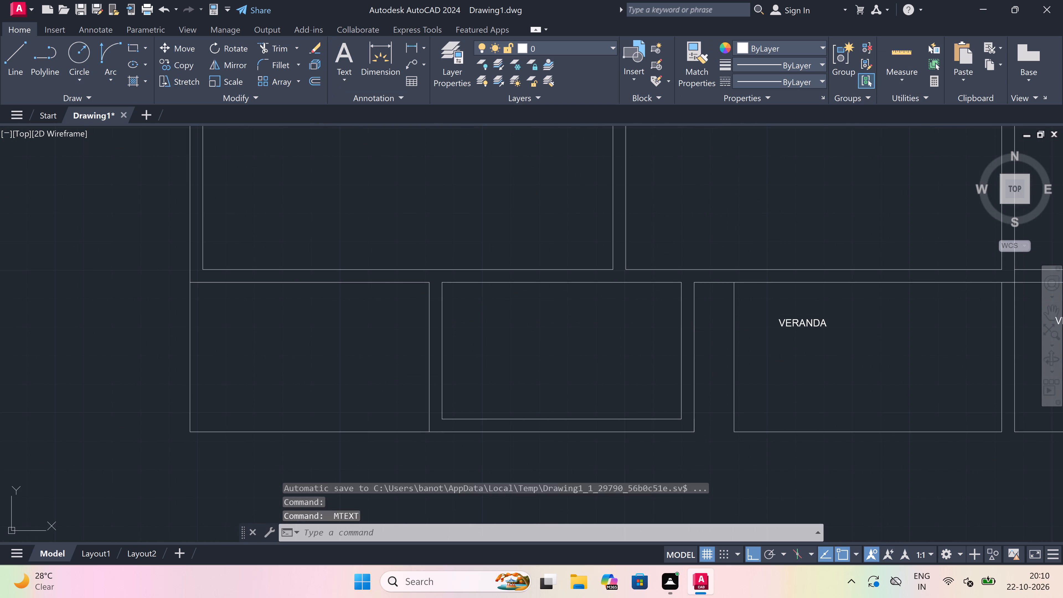
click(481, 318)
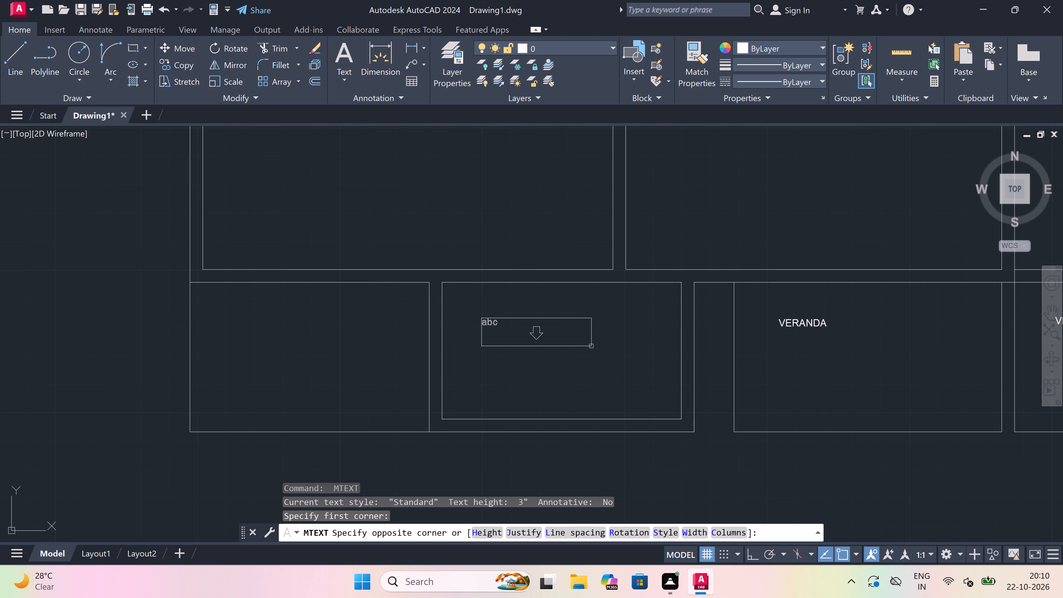
click(600, 347)
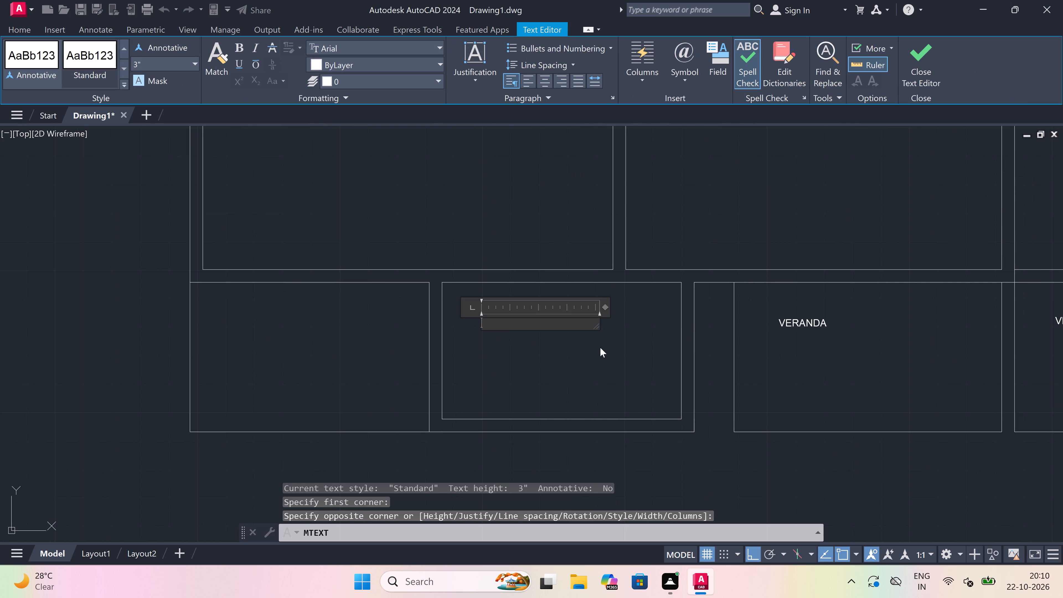
key(b)
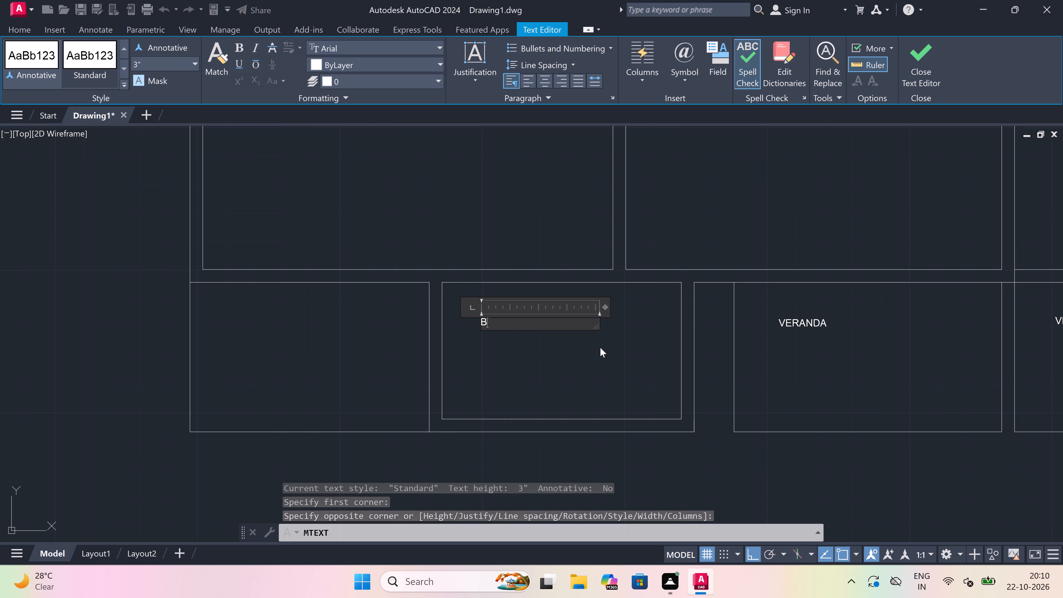
text(ATHROOM)
key(Return)
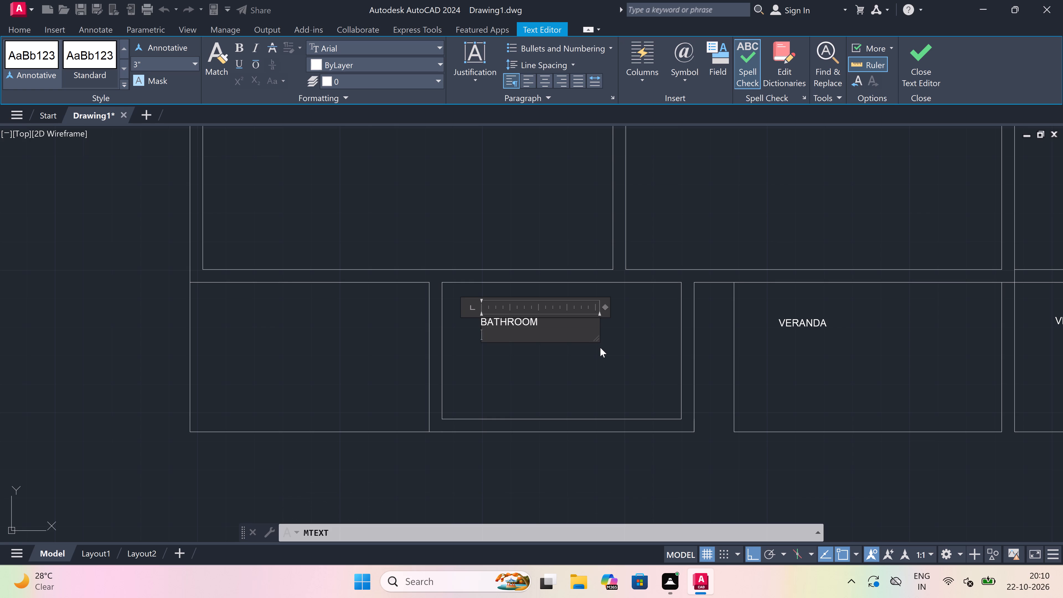
key(7)
text('-0)
text(4'-0")
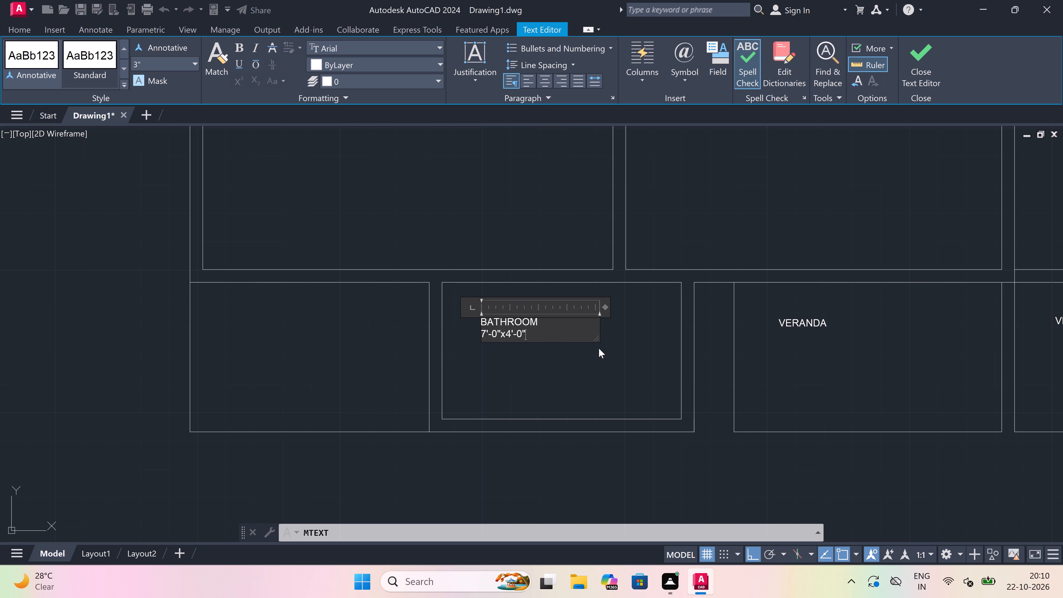
click(597, 349)
Add a multiline text reading VERANDA in the lower left corner space of the plan, left of the BATHROOM.
scroll(578, 356, down, 4)
scroll(489, 358, up, 2)
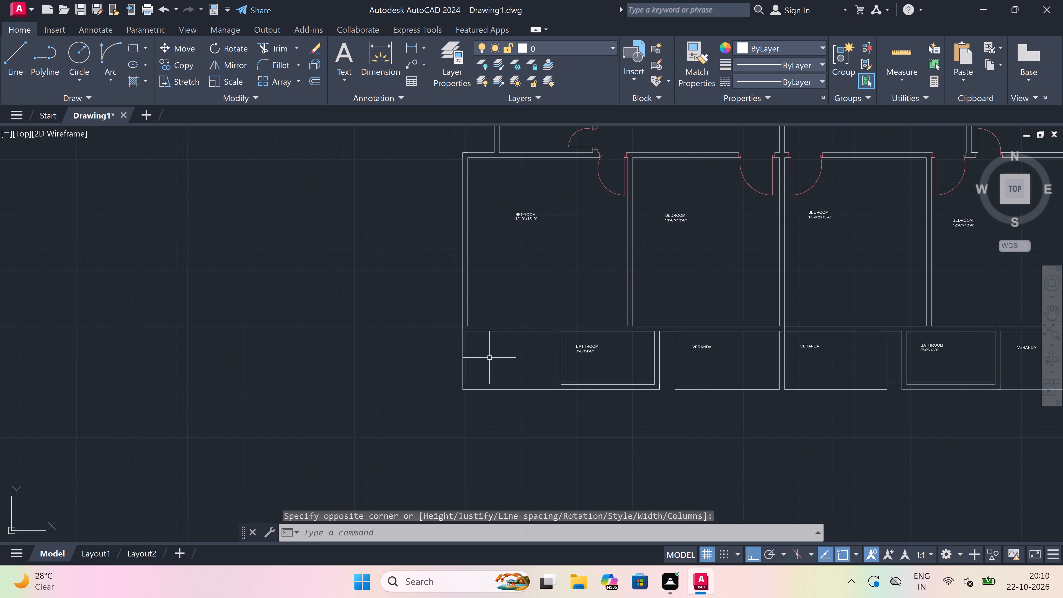
scroll(489, 358, up, 3)
key(space)
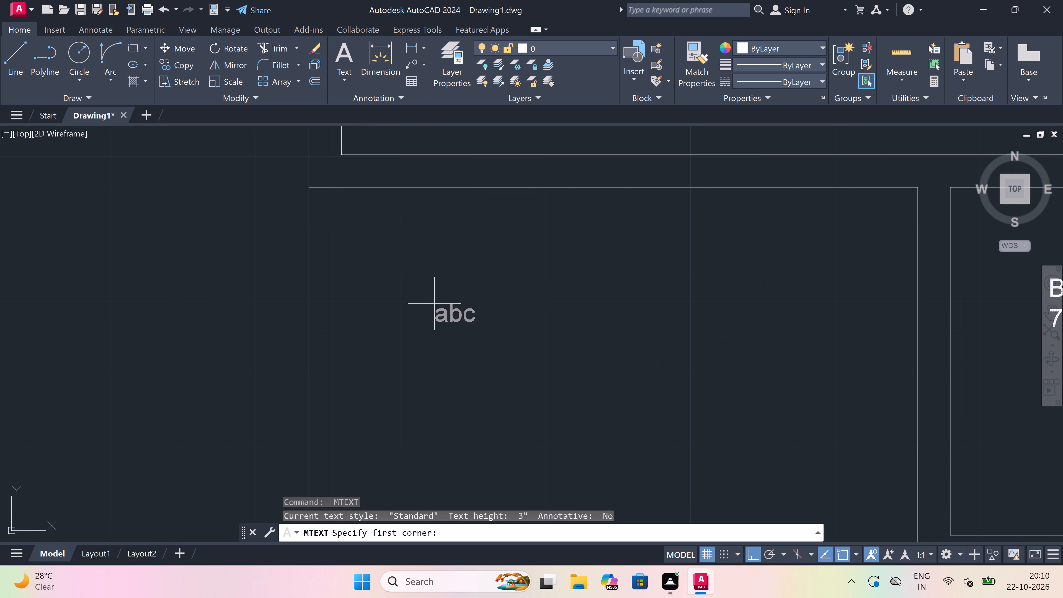
click(422, 289)
click(751, 377)
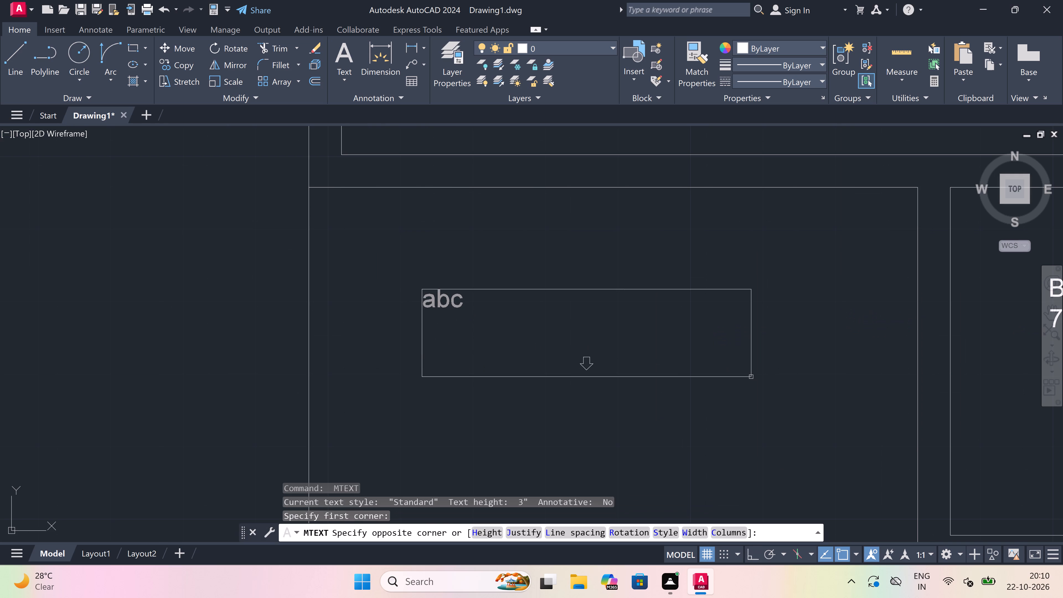
text(VERANDA)
click(634, 375)
Review the room labels across the whole floor plan, including the central rooms and the BEDROOM label in the upper right corner room.
scroll(633, 376, down, 5)
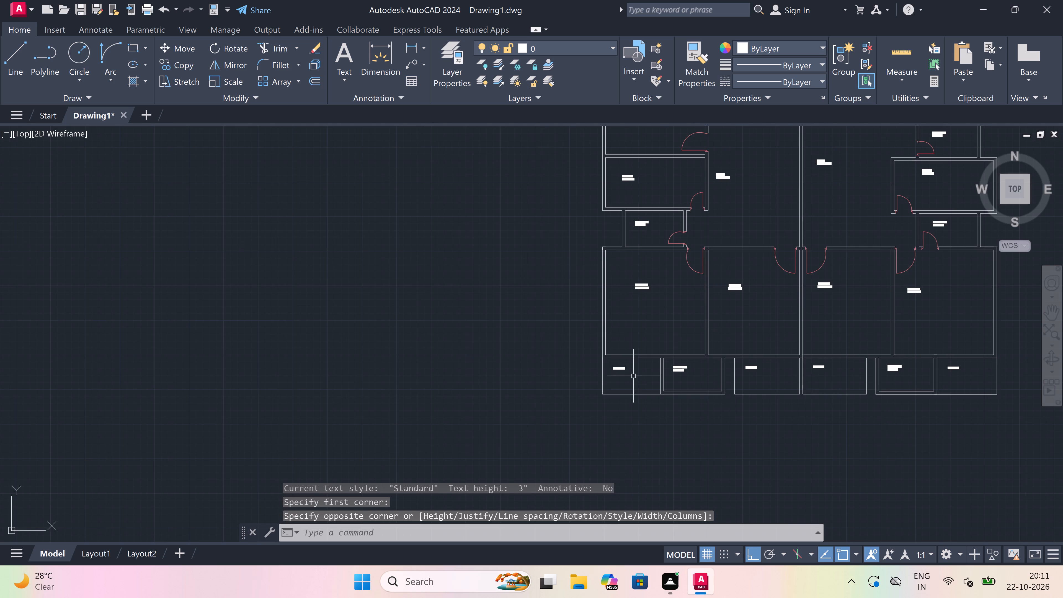
scroll(633, 376, down, 5)
scroll(639, 373, up, 3)
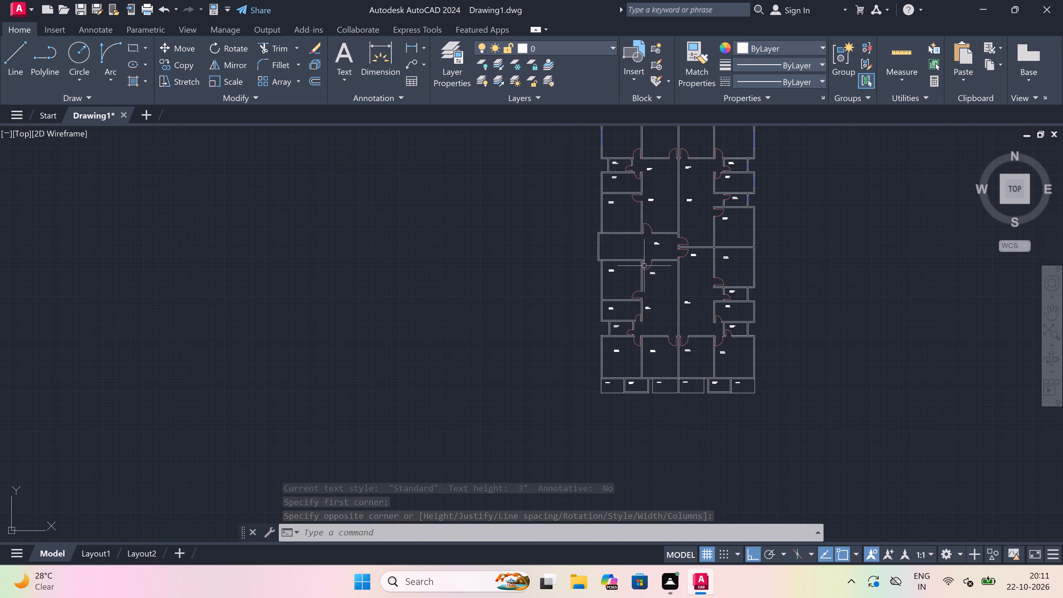
scroll(646, 264, up, 5)
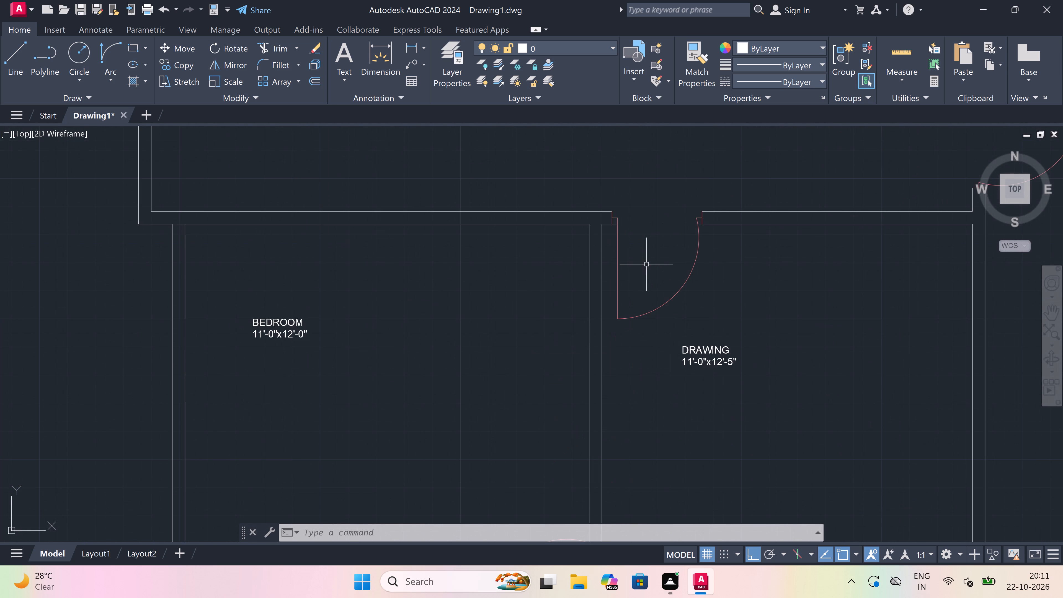
scroll(646, 264, down, 8)
scroll(646, 264, up, 2)
scroll(647, 264, down, 1)
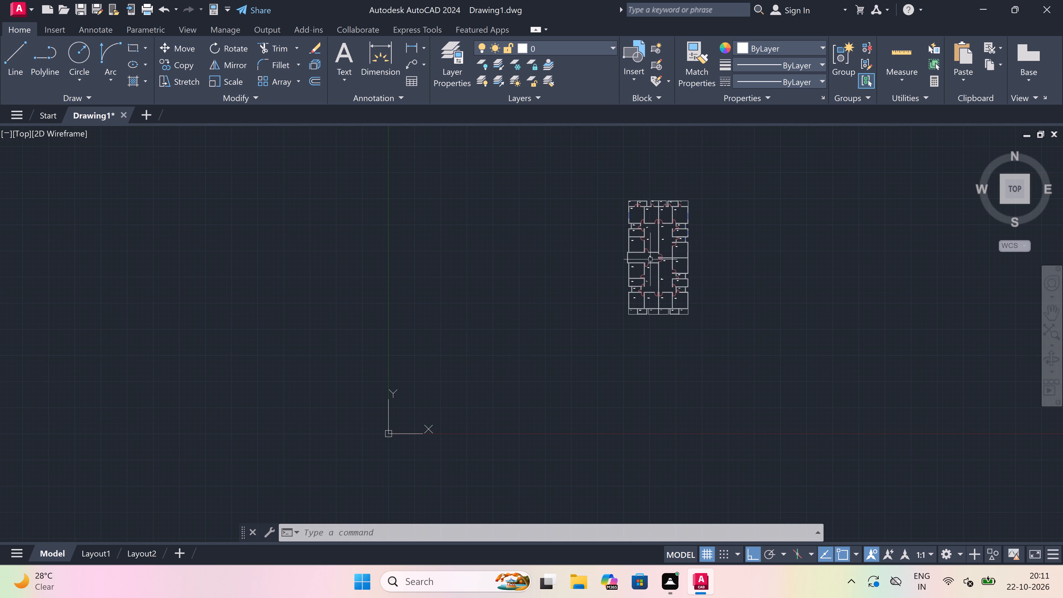
scroll(668, 216, up, 3)
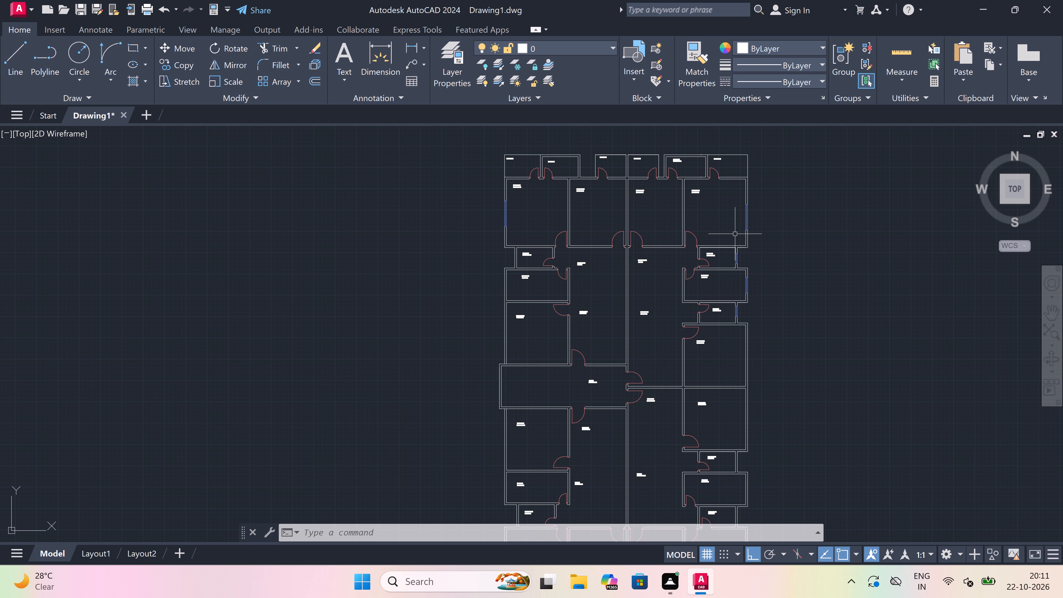
scroll(713, 203, up, 4)
scroll(670, 181, down, 2)
scroll(647, 169, down, 1)
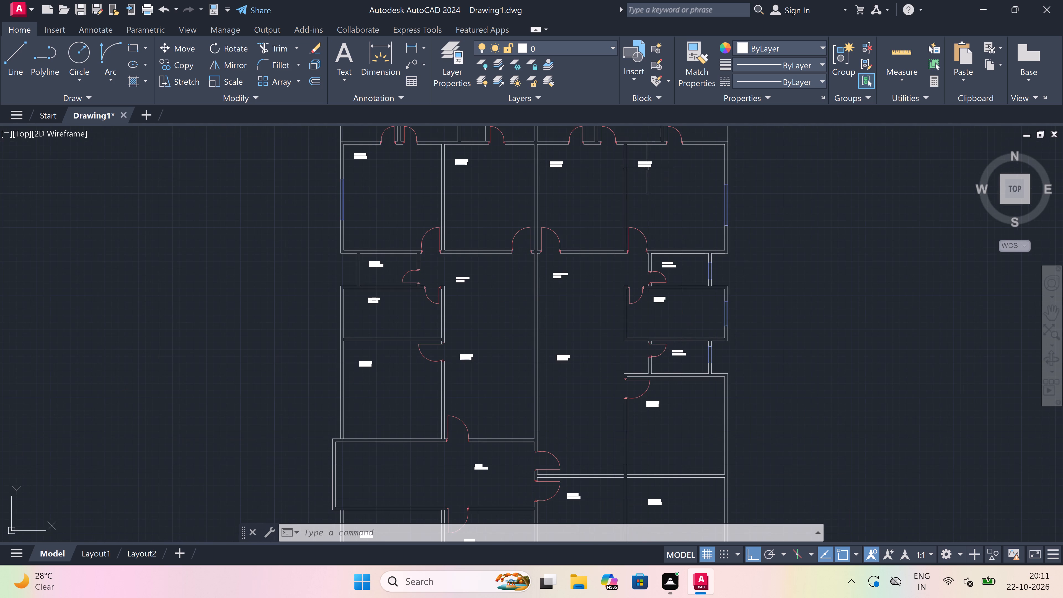
scroll(647, 161, up, 7)
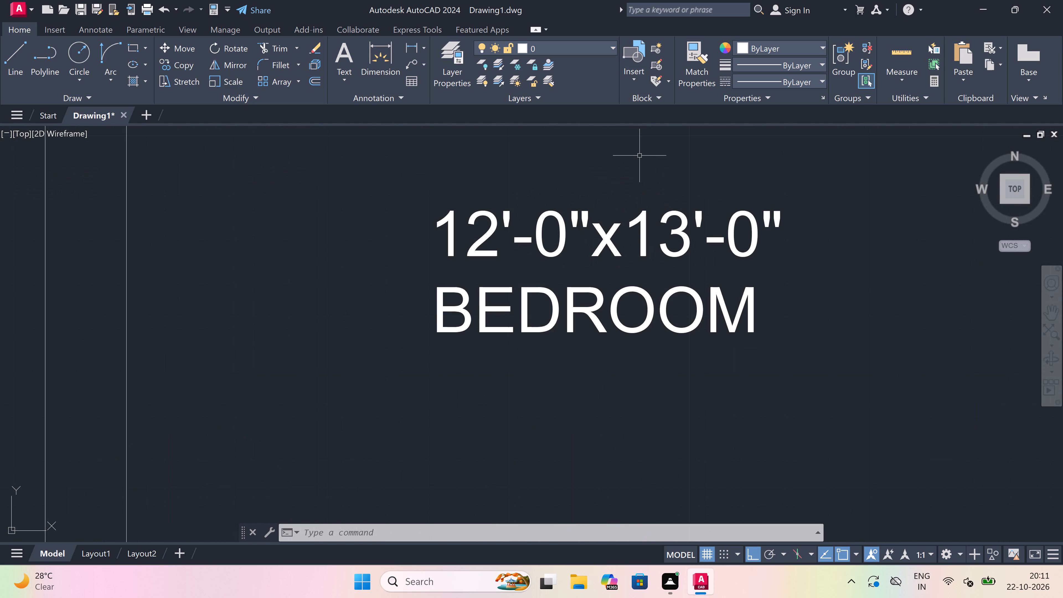
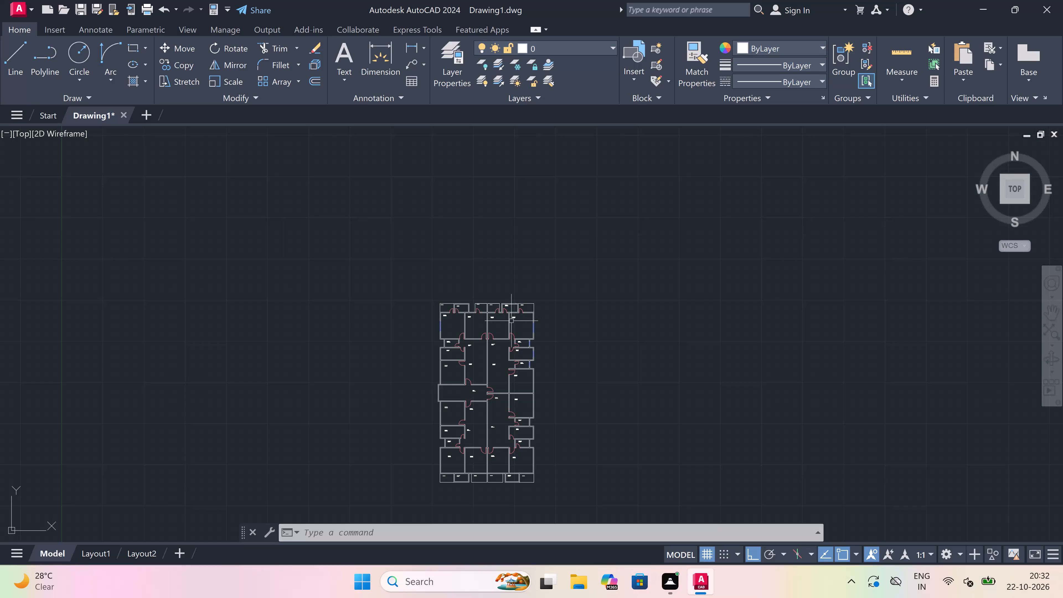
Make line2 the current layer.
scroll(466, 413, up, 3)
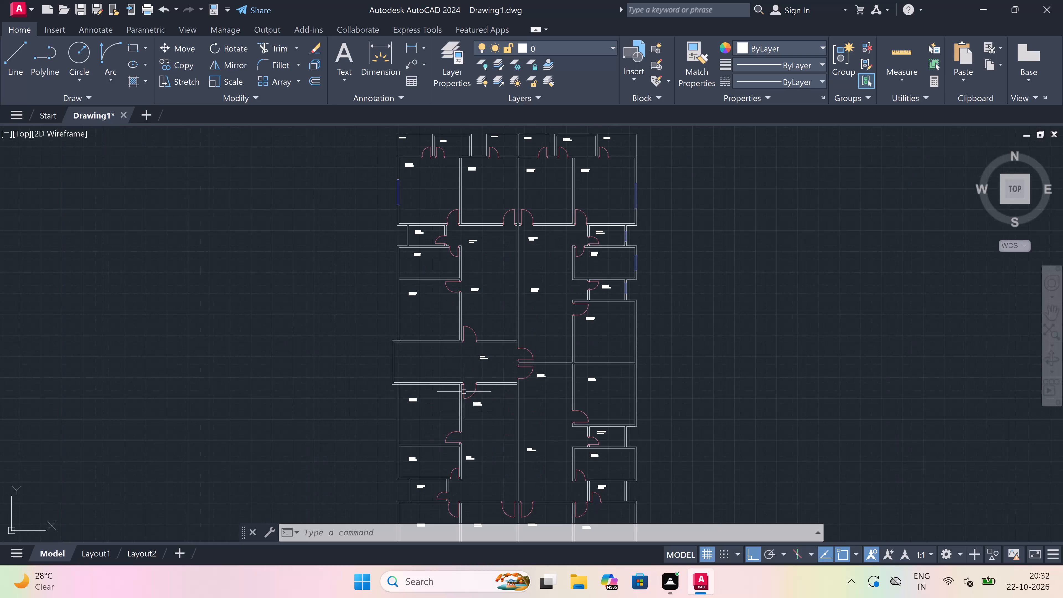
scroll(481, 358, up, 3)
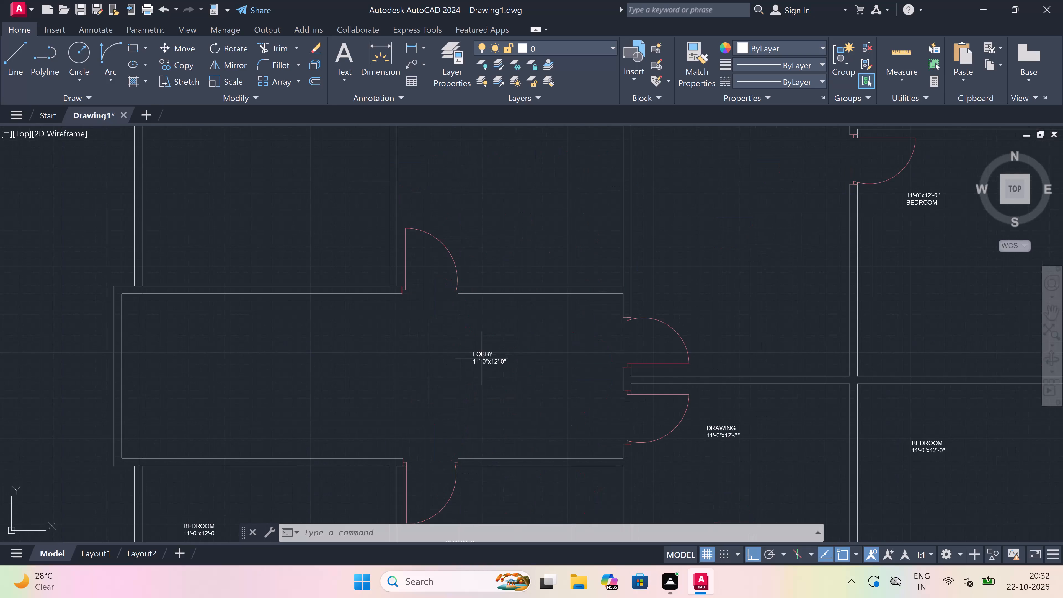
scroll(462, 351, down, 4)
scroll(396, 351, up, 1)
scroll(422, 351, up, 1)
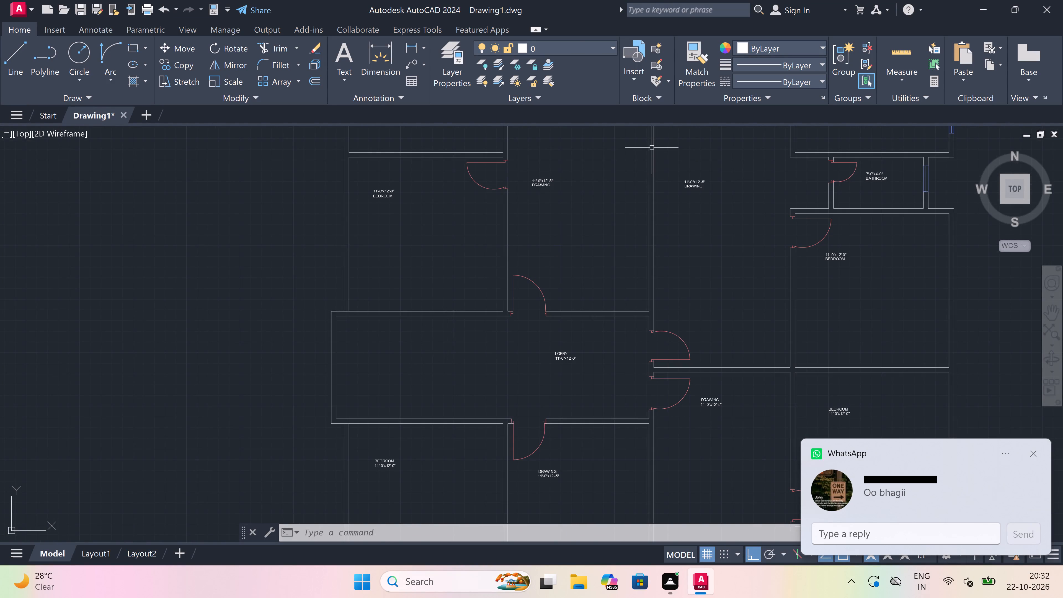
click(566, 49)
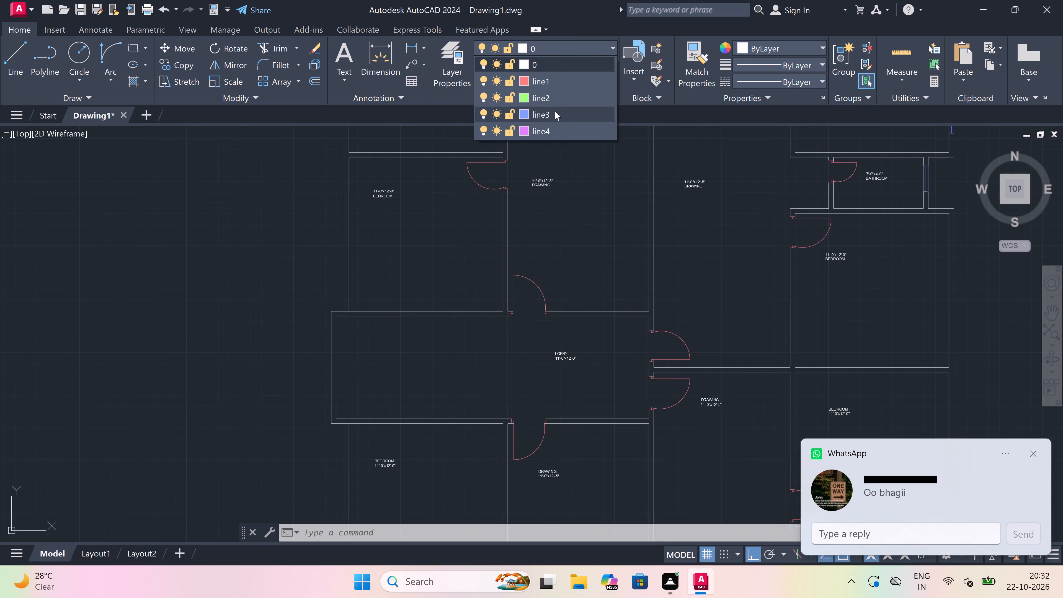
click(561, 99)
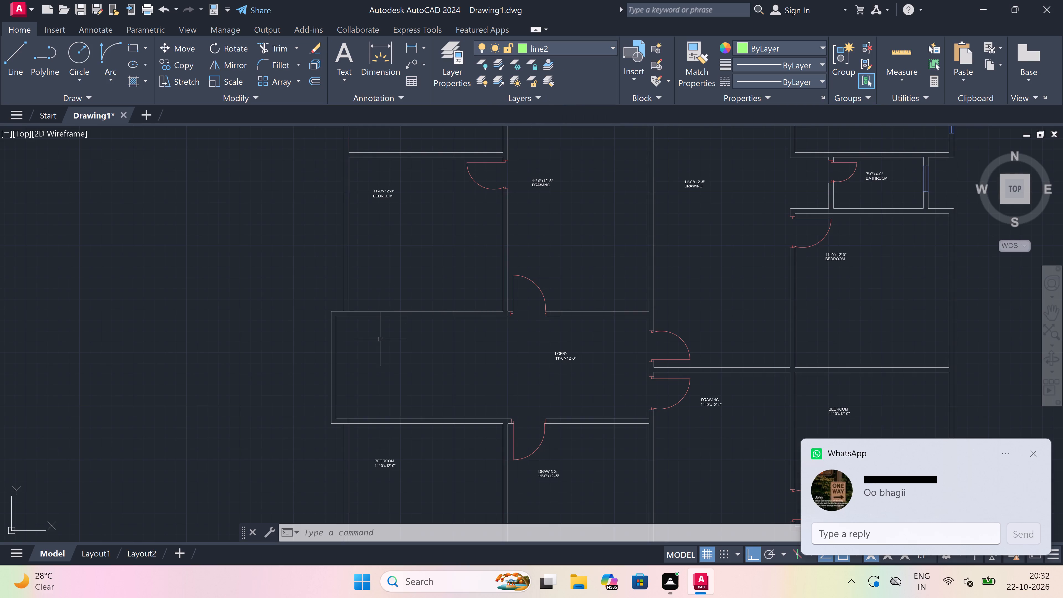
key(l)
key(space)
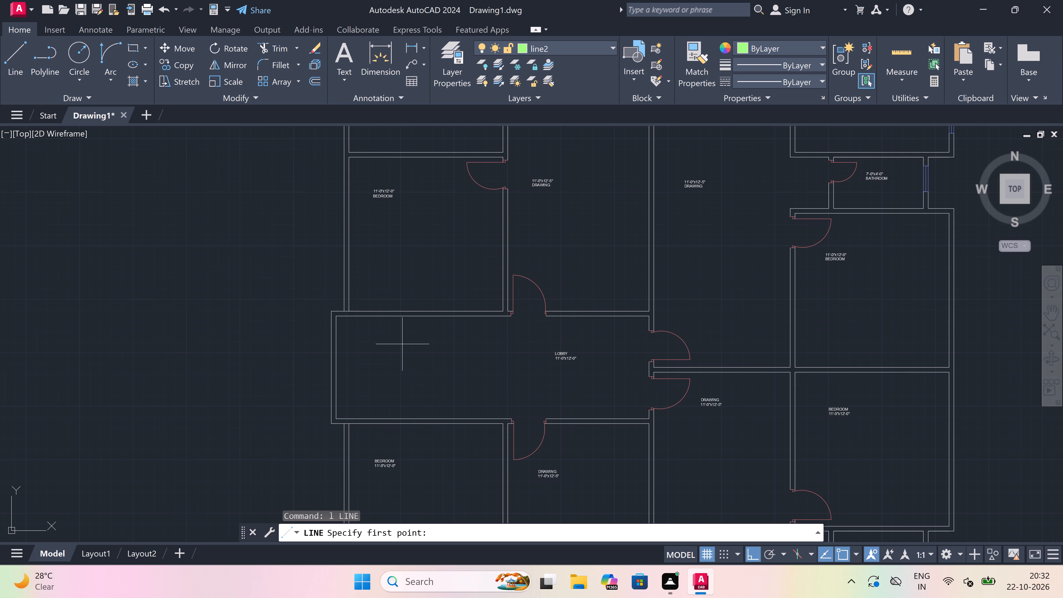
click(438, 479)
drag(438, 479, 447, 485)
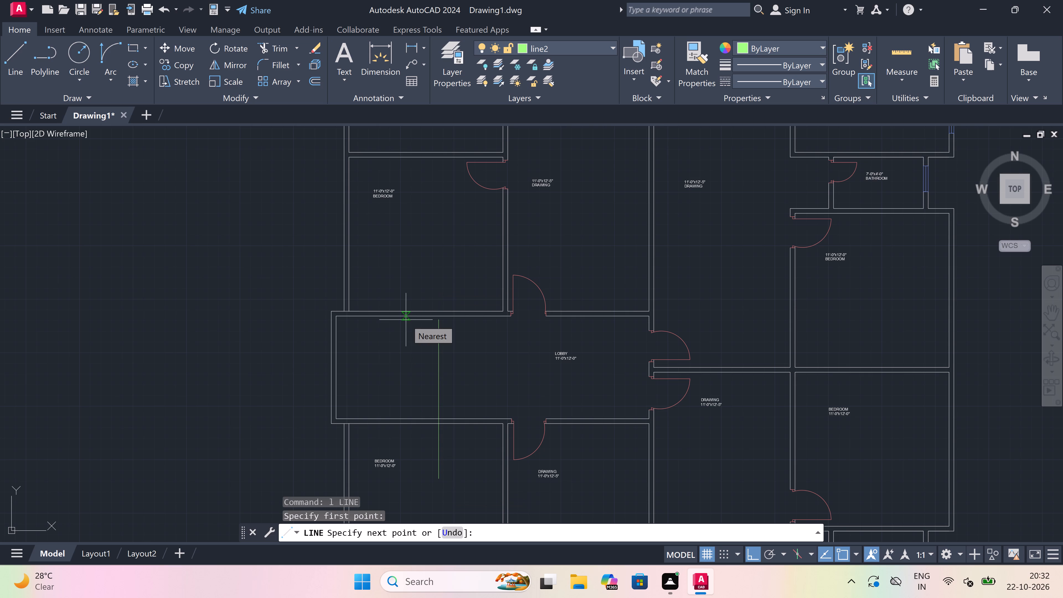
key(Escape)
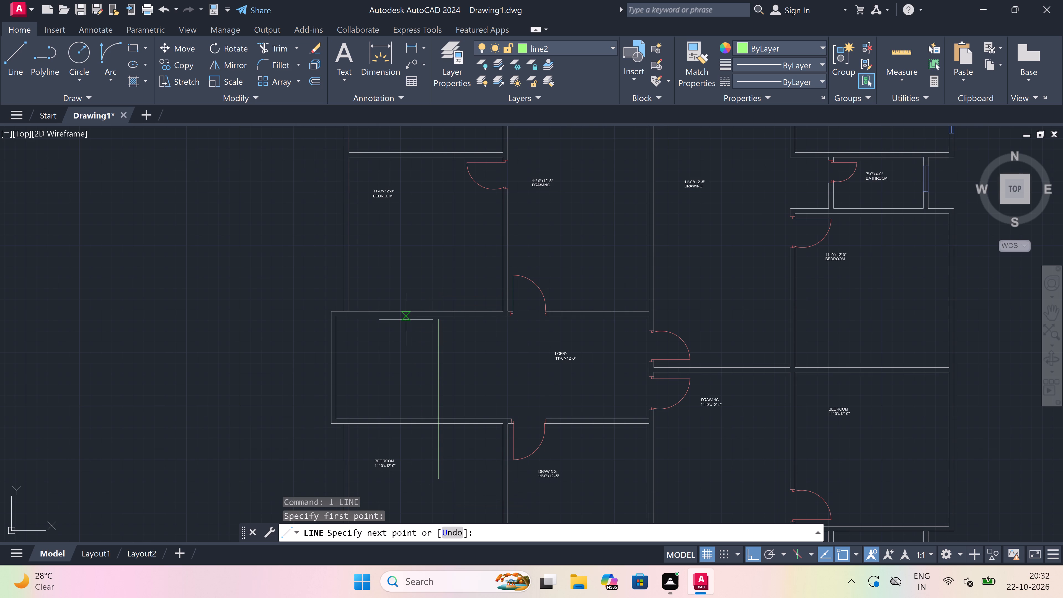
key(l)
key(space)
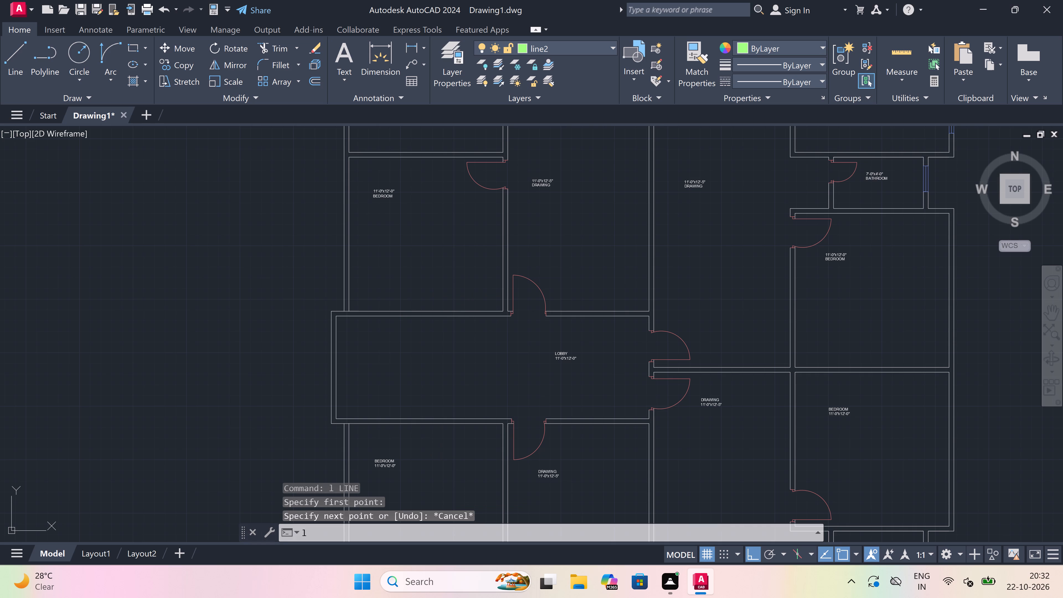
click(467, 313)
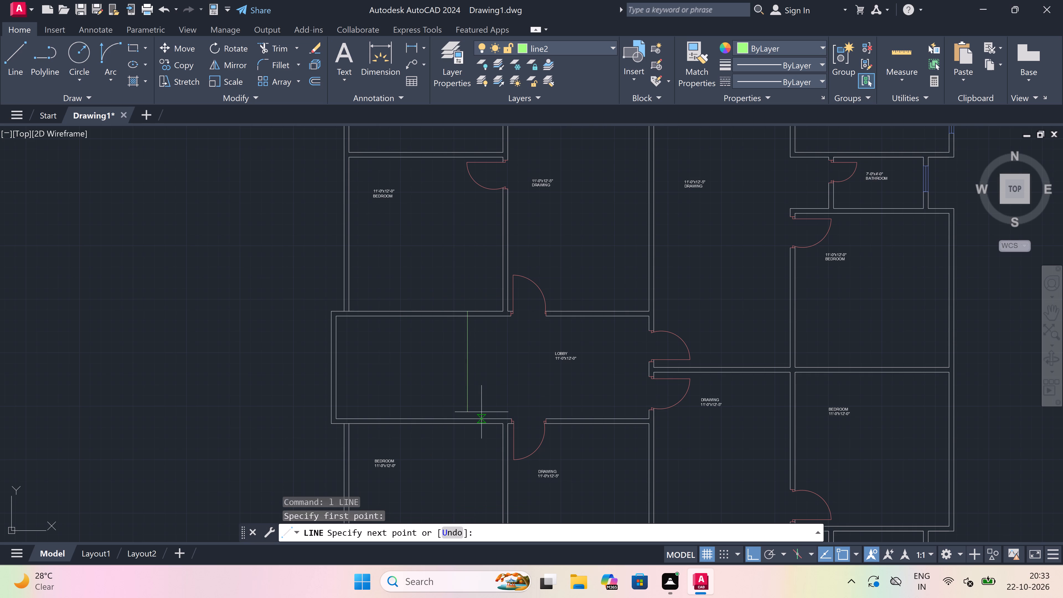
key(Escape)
Draw a vertical line between the lobby's upper and lower inner walls, west of the LOBBY label and just short of the doors.
key(space)
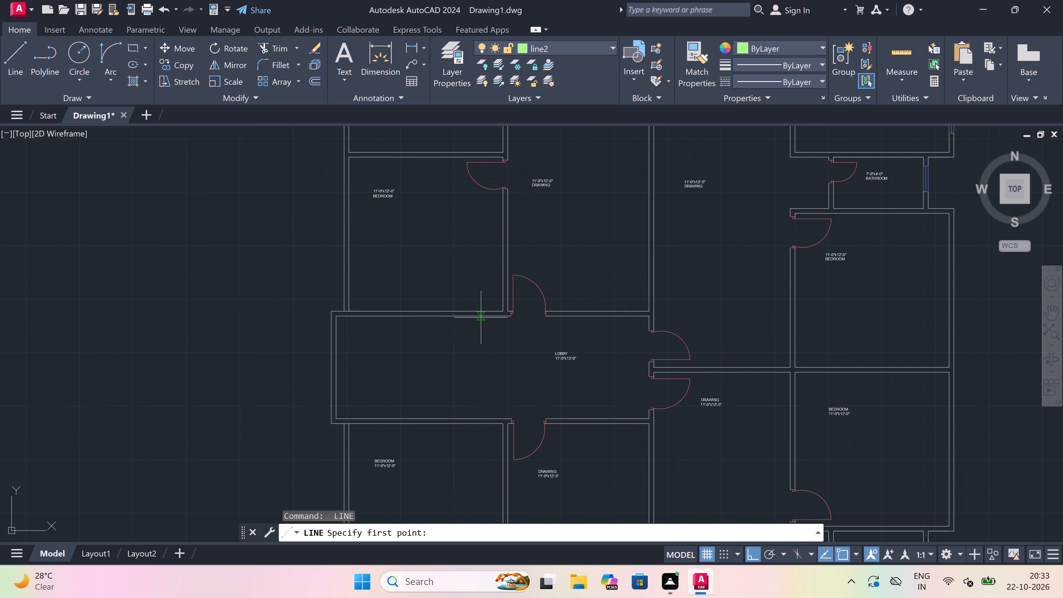
click(481, 317)
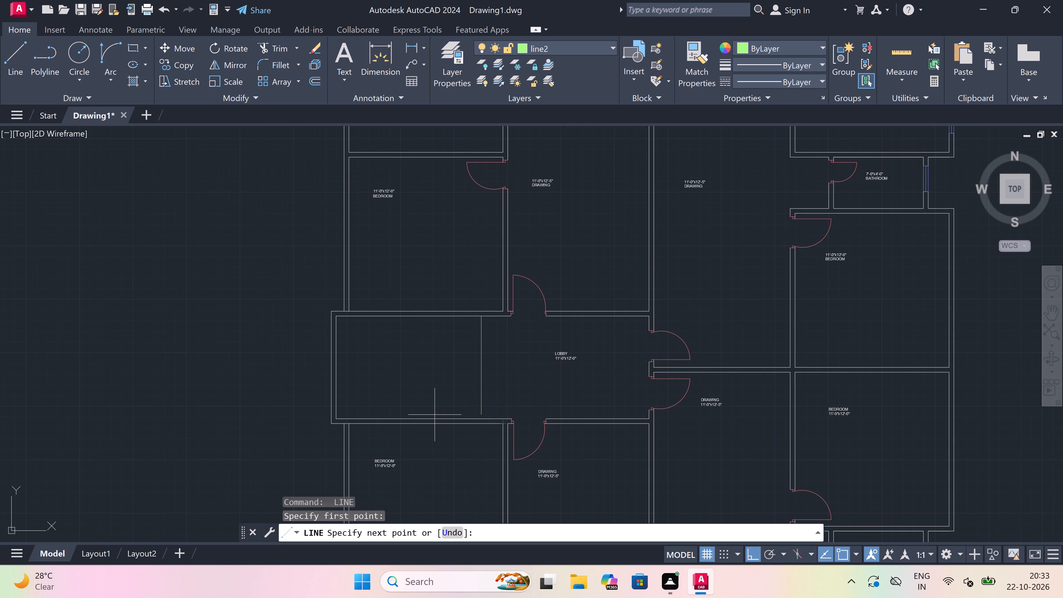
click(478, 420)
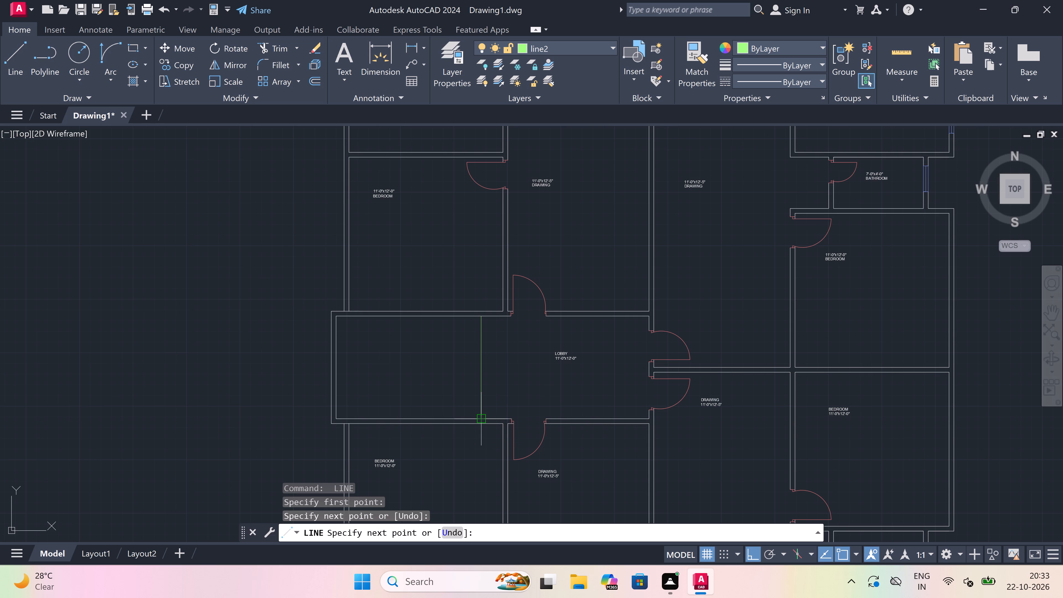
key(Escape)
Draw a horizontal line about 9'-7" long from the middle of the vertical line toward the lobby's west wall.
key(space)
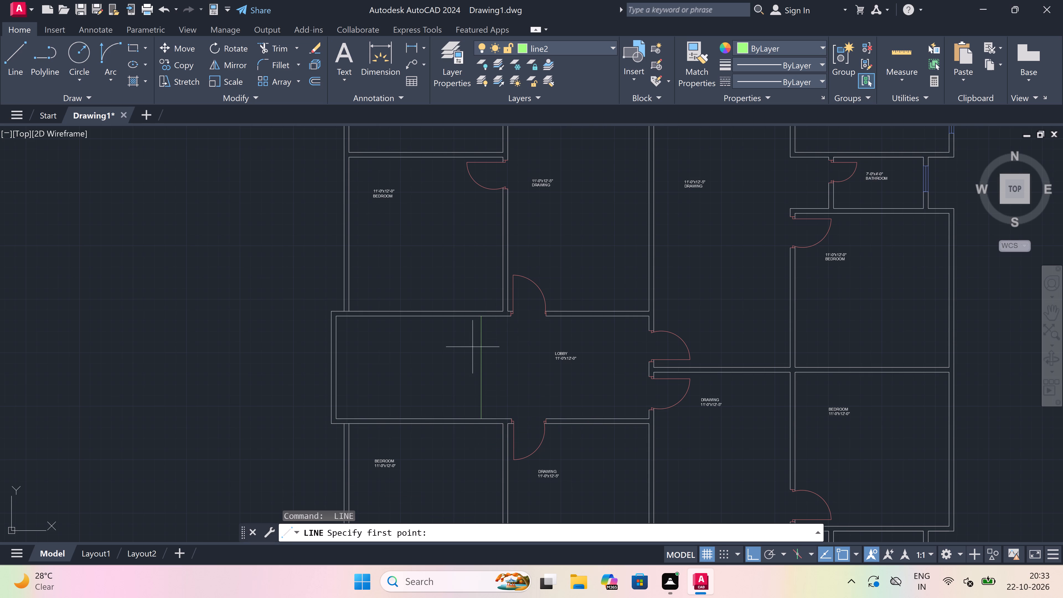
drag(481, 366, 476, 366)
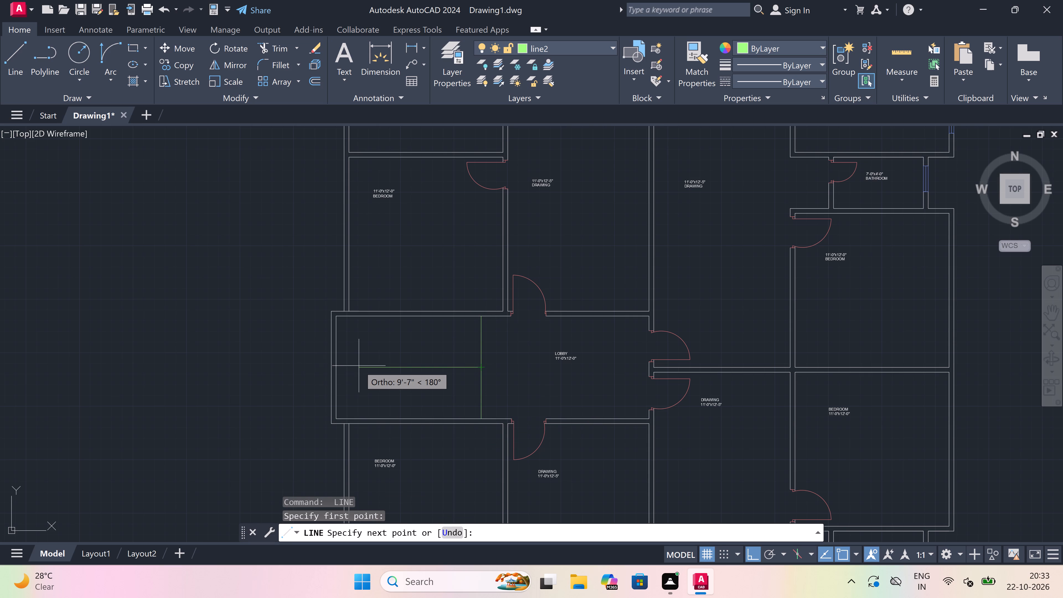
click(360, 364)
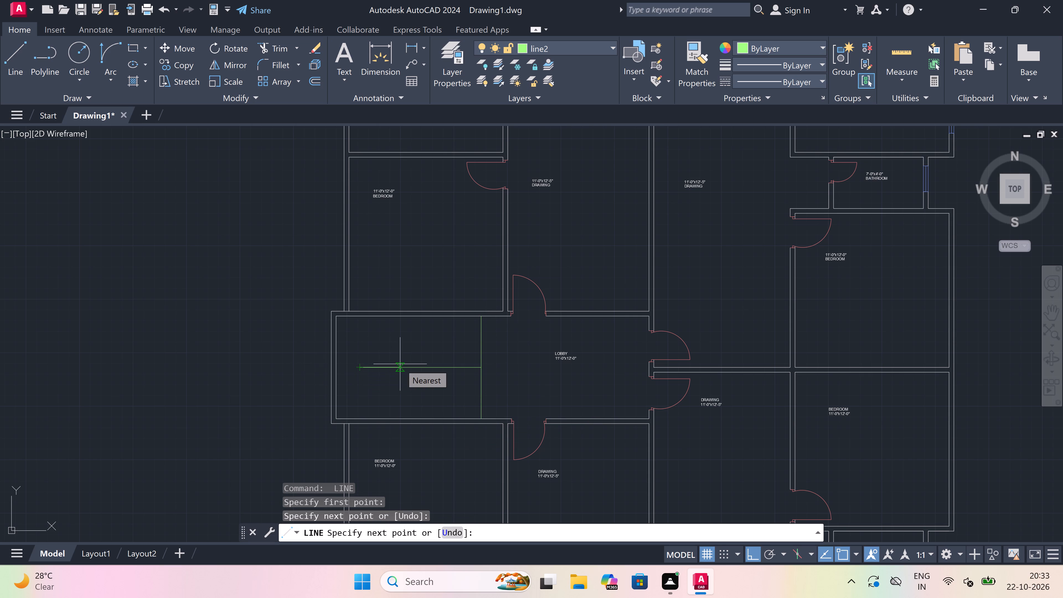
key(Escape)
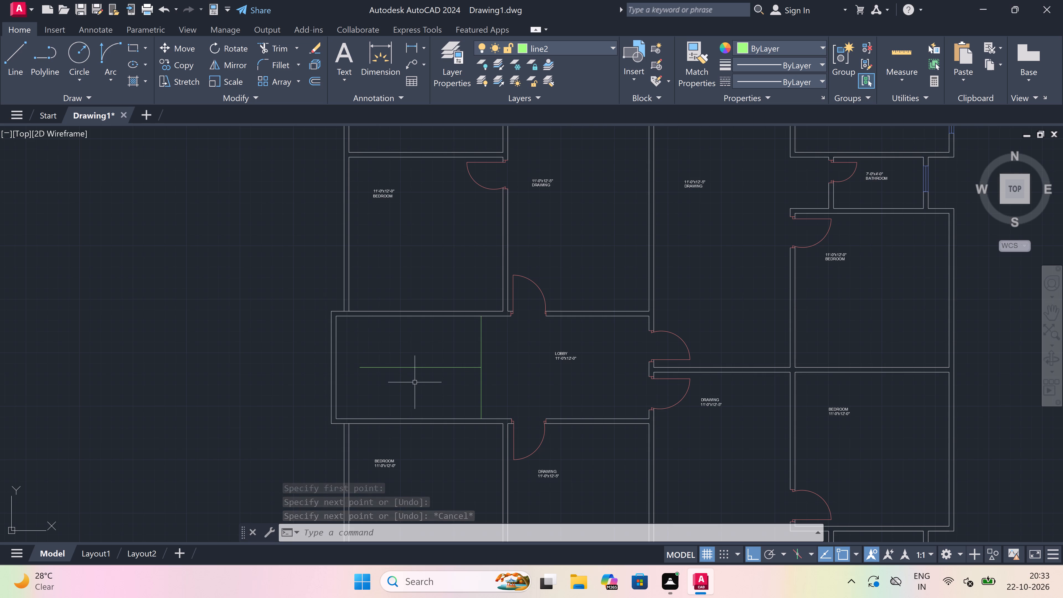
Offset the vertical line 8" repeatedly toward the lobby's west wall, using the Multiple option, to make twelve further stair treads.
key(o)
key(space)
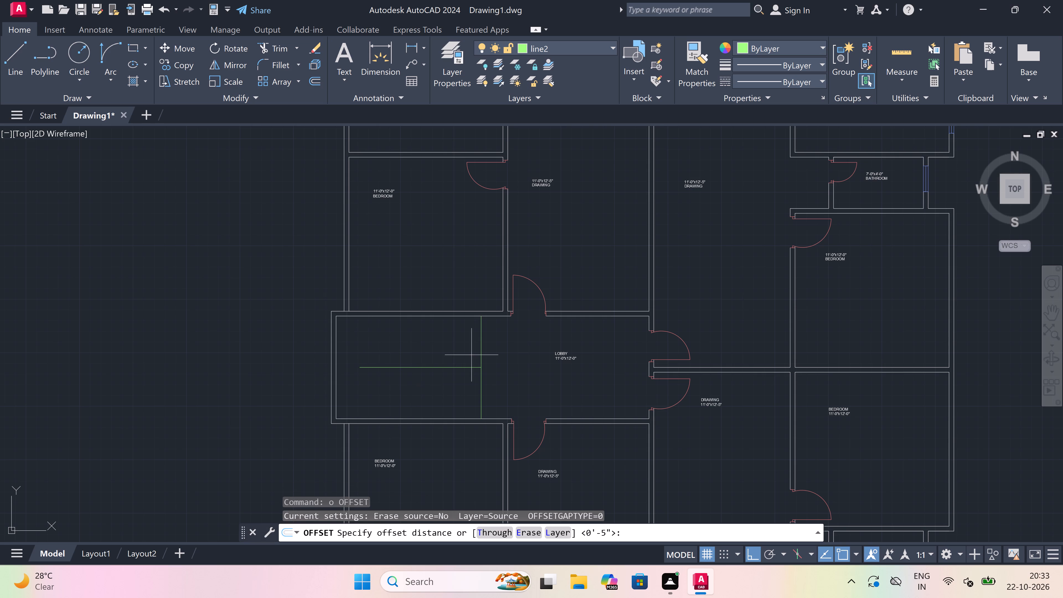
drag(482, 344, 478, 343)
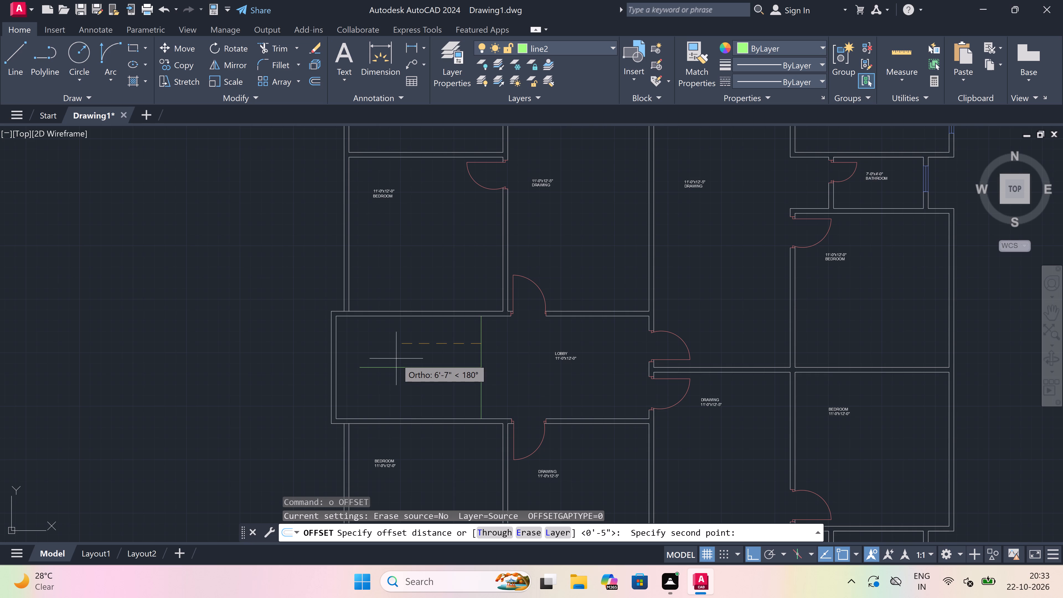
key(8)
key(shift+quotedbl)
key(space)
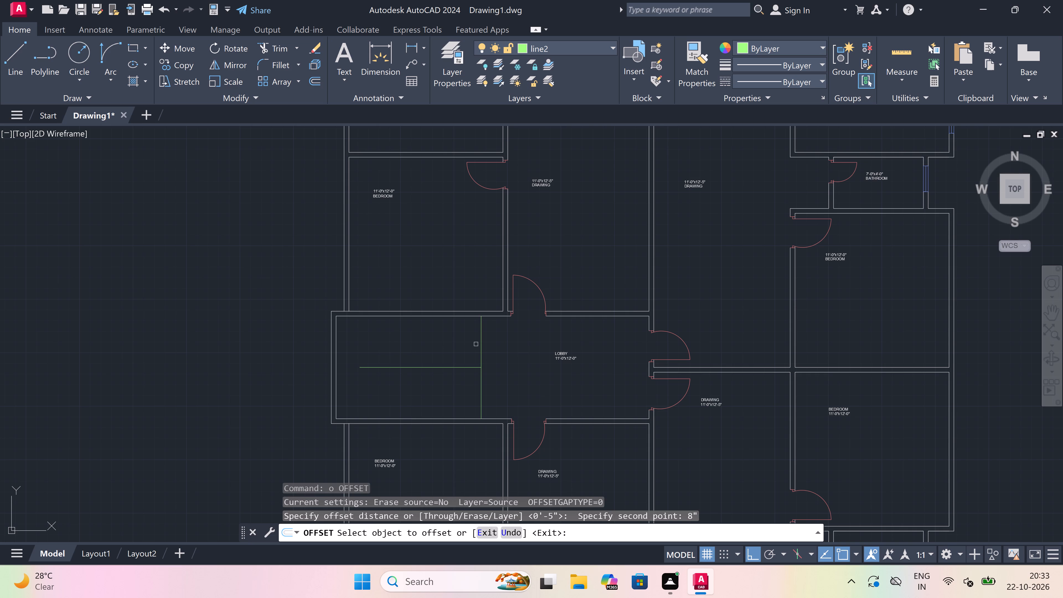
drag(481, 342, 443, 346)
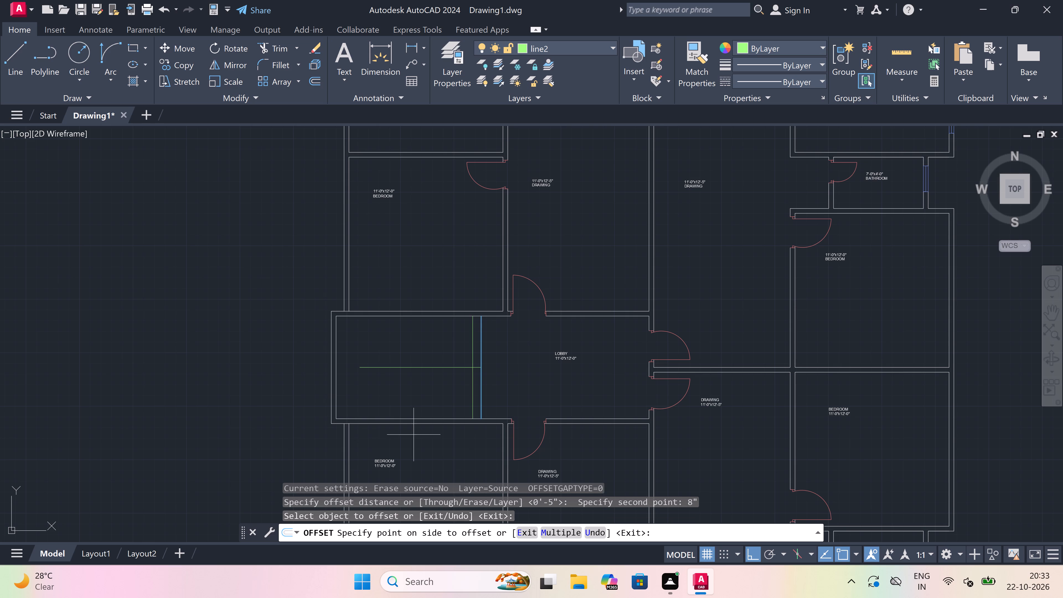
click(551, 539)
click(554, 538)
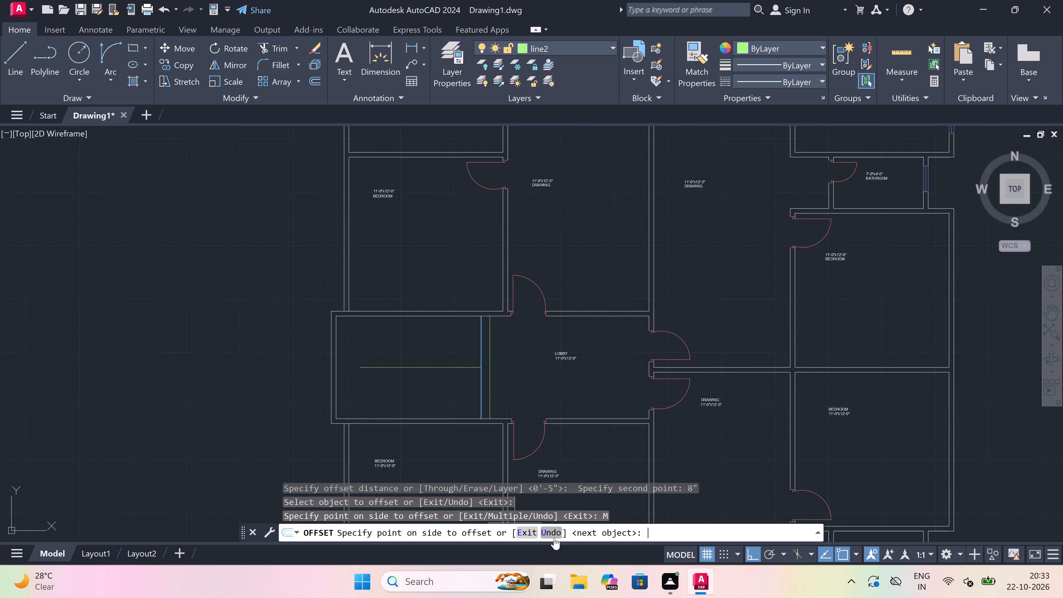
click(384, 360)
double_click(383, 350)
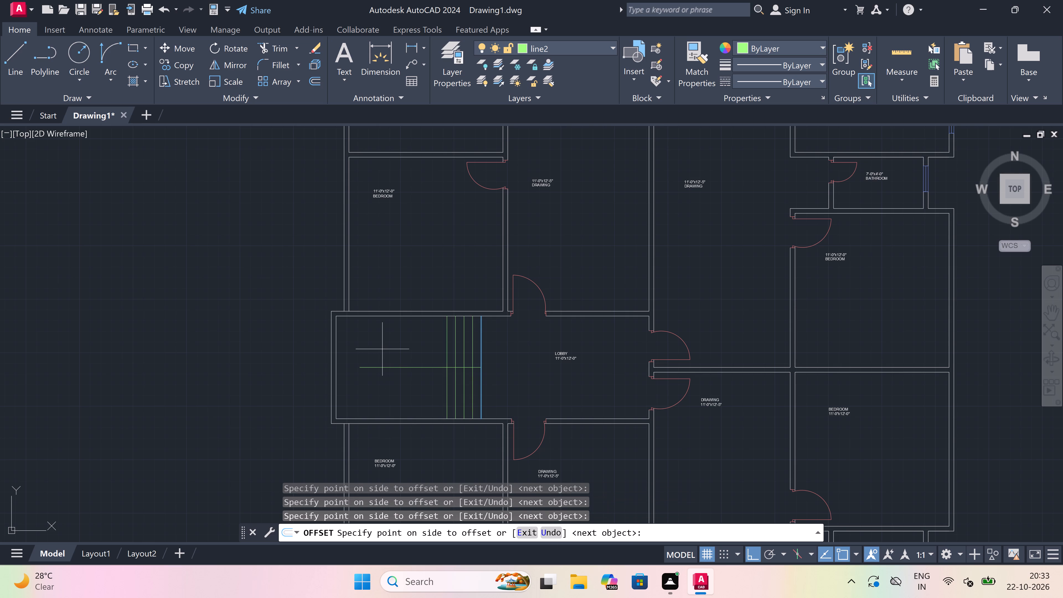
triple_click(382, 348)
triple_click(382, 348)
click(382, 348)
triple_click(377, 345)
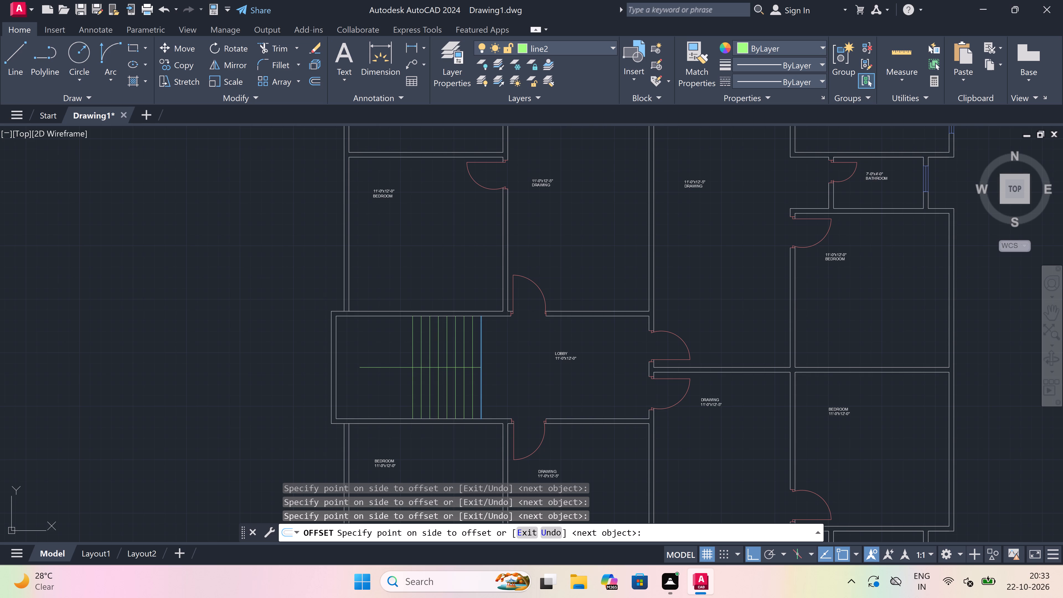
triple_click(374, 341)
click(373, 340)
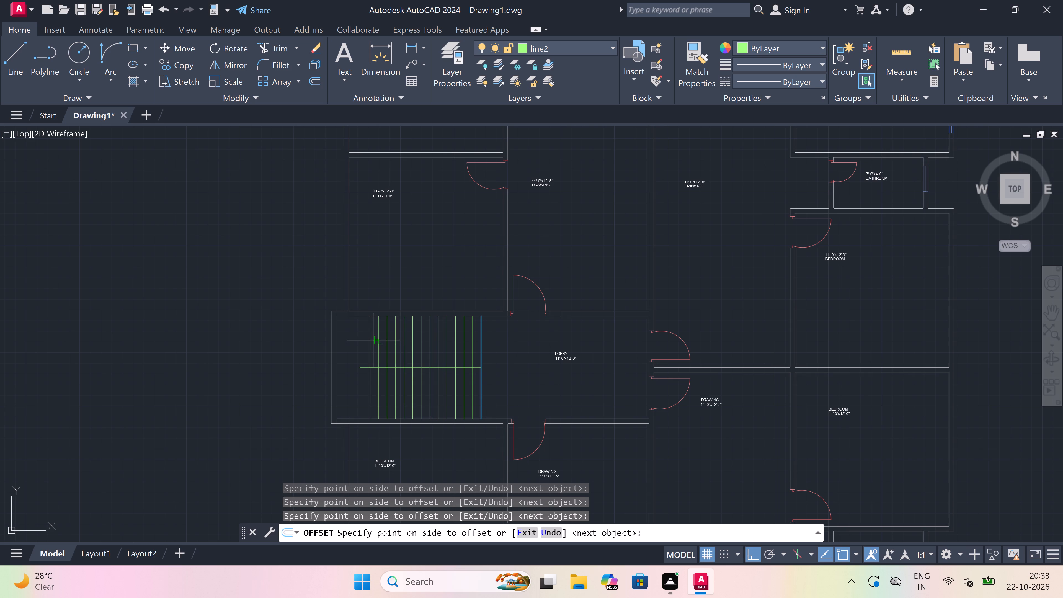
key(Escape)
Trim the end of the horizontal centre line that extends past the westernmost stair tread.
text(tr)
key(space)
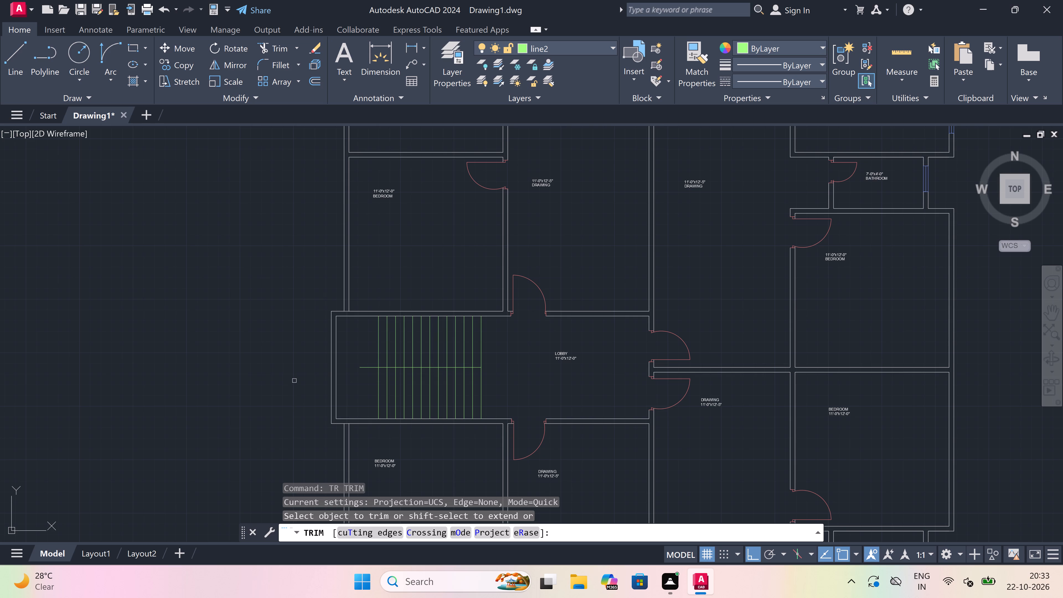
scroll(354, 378, up, 1)
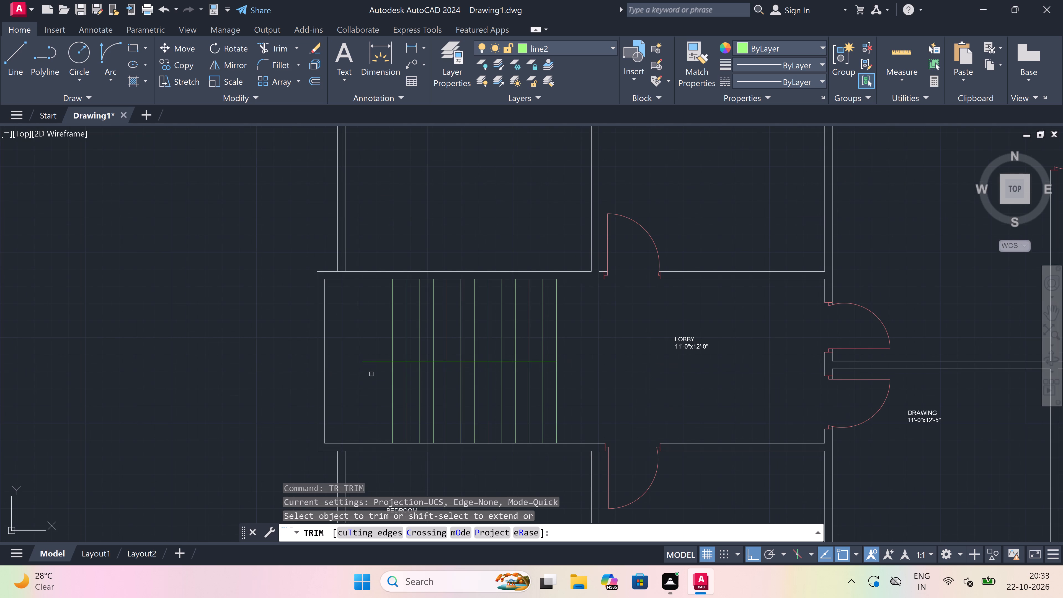
click(371, 374)
click(374, 332)
key(Escape)
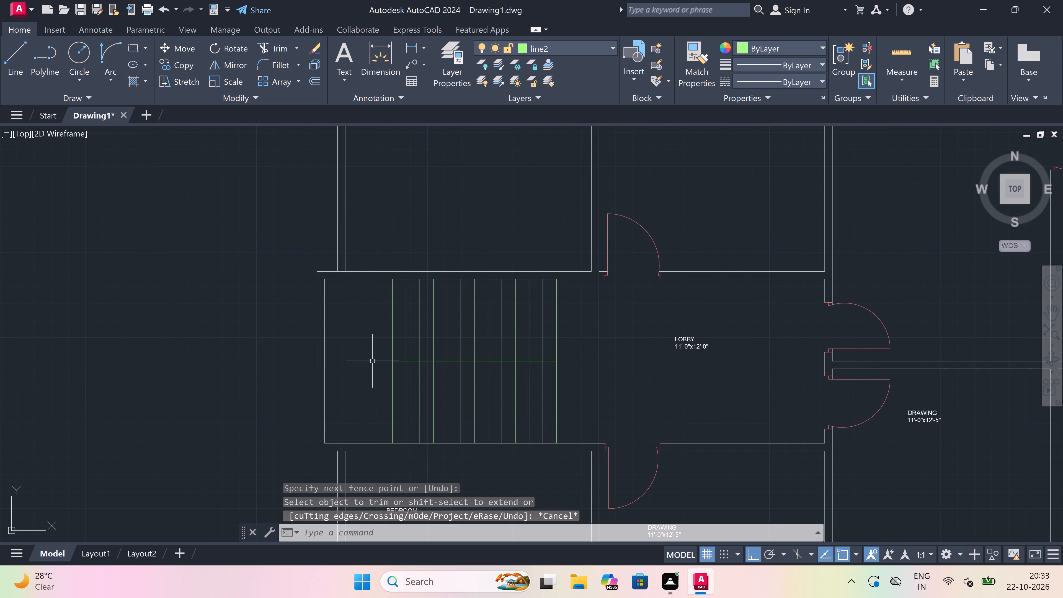
Draw the stair direction line from east of the treads across the upper flight, about 3'-11" down the landing, and back to mid-lower flight.
key(l)
key(space)
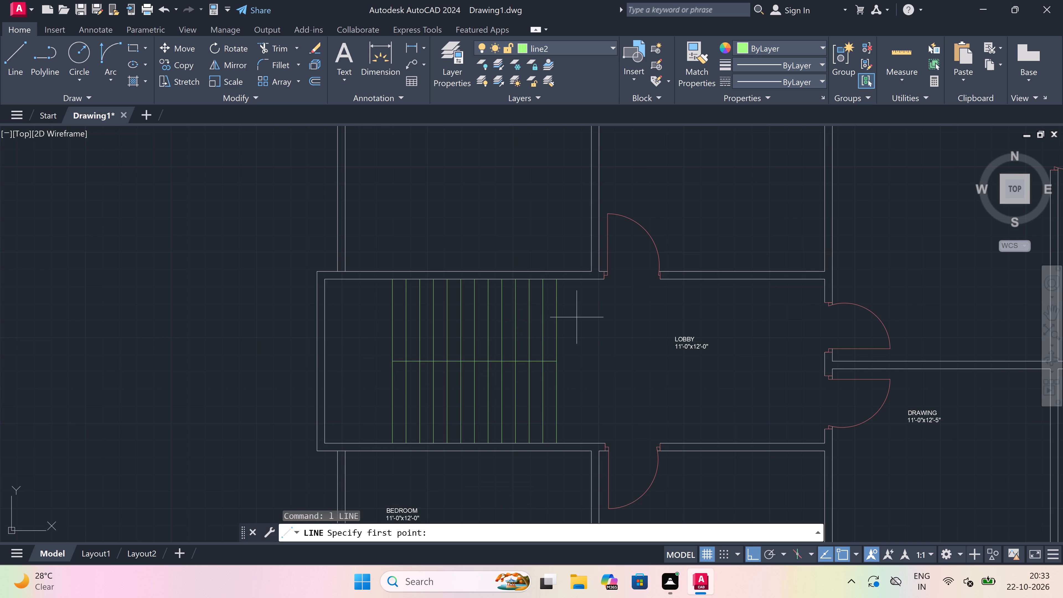
drag(577, 317, 572, 317)
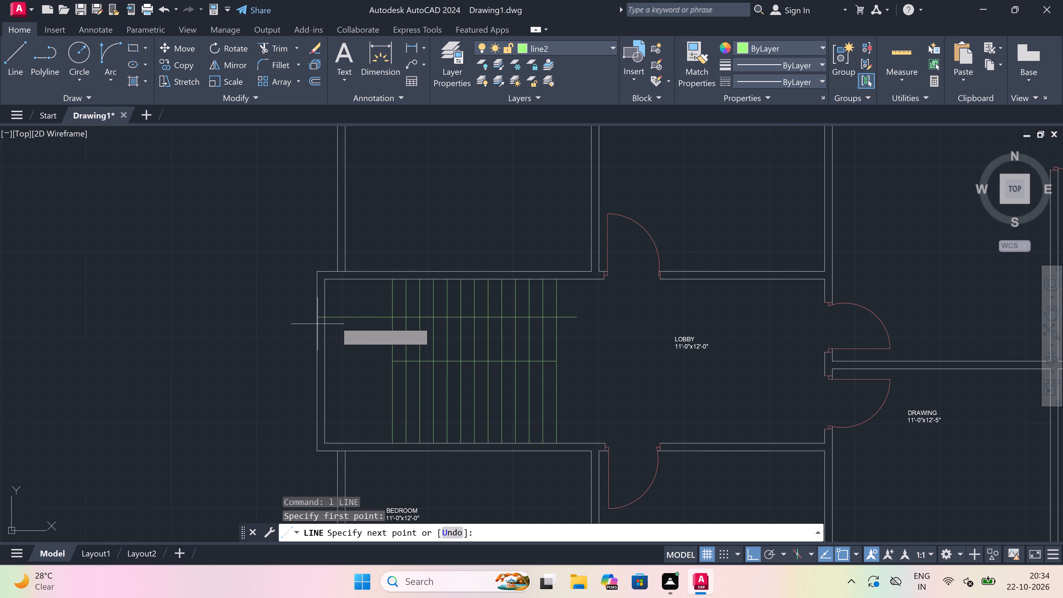
click(352, 315)
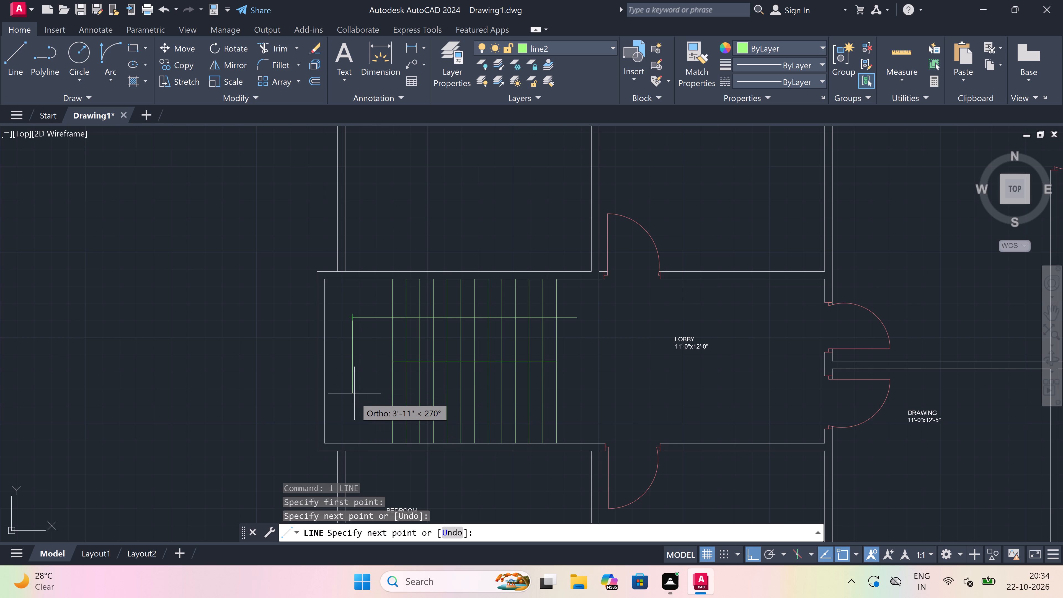
drag(354, 398, 360, 402)
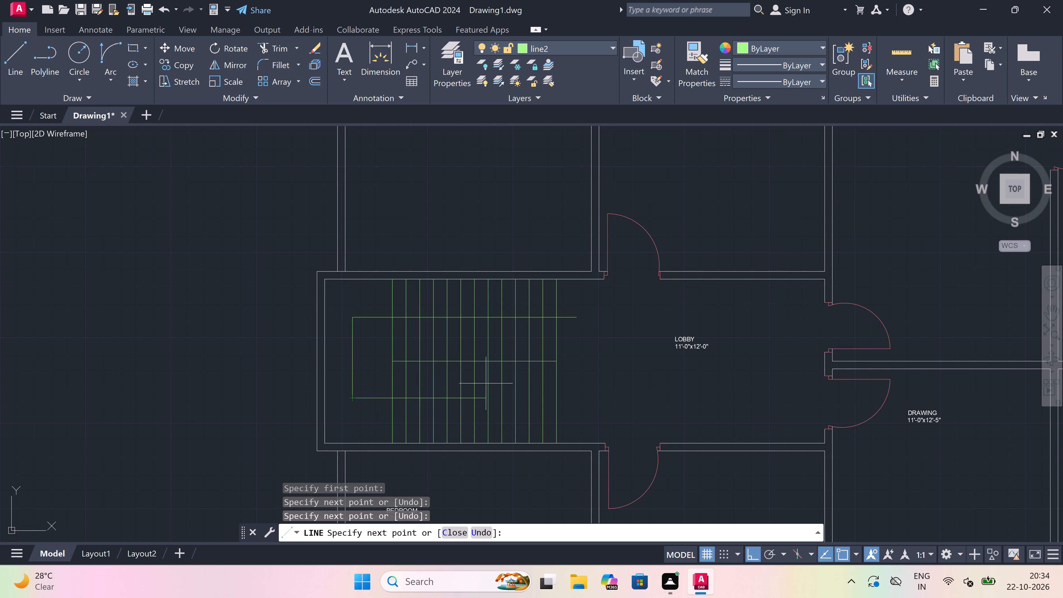
drag(460, 394, 458, 396)
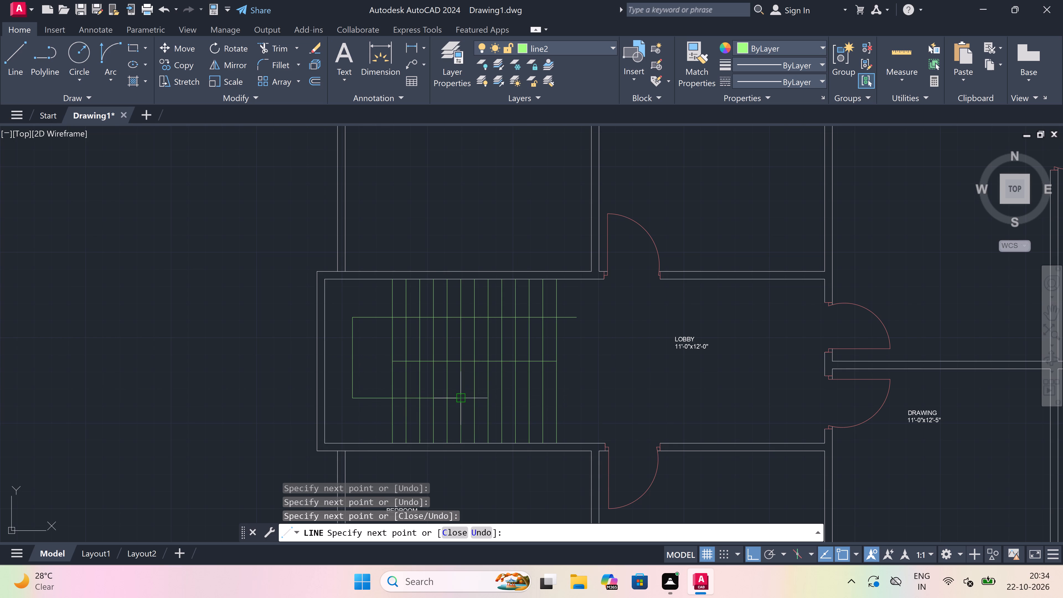
Draw a closed triangular arrowhead at the end of the direction line, two treads long and pointing east.
scroll(457, 396, up, 3)
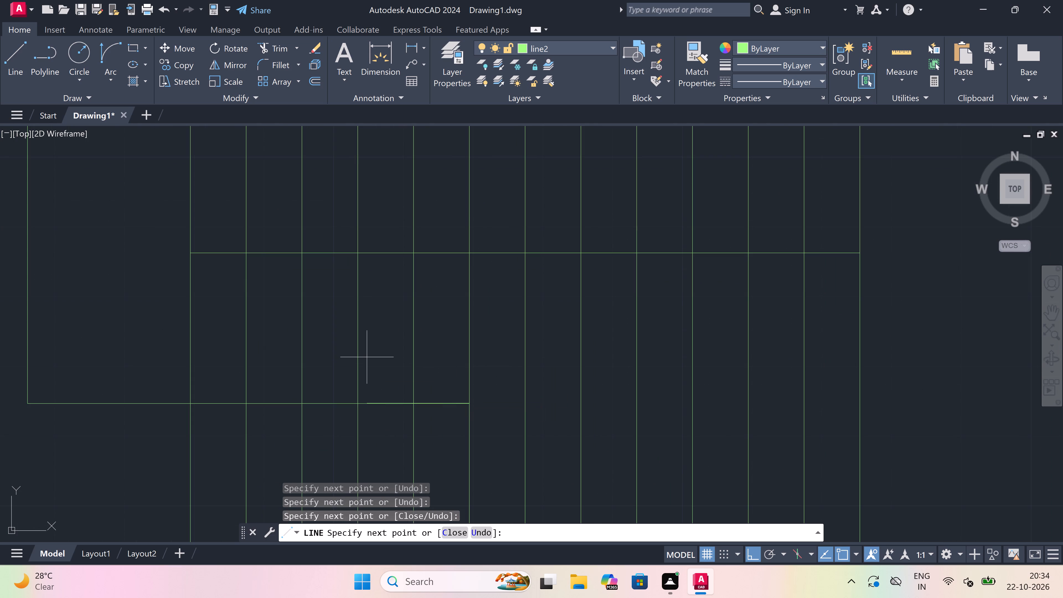
key(F8)
click(358, 373)
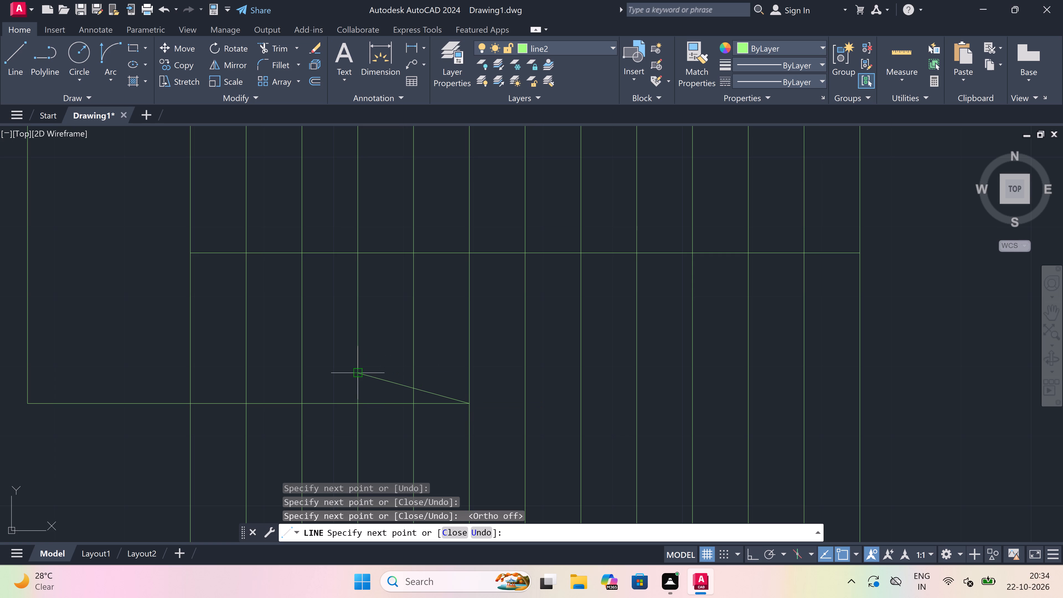
key(F8)
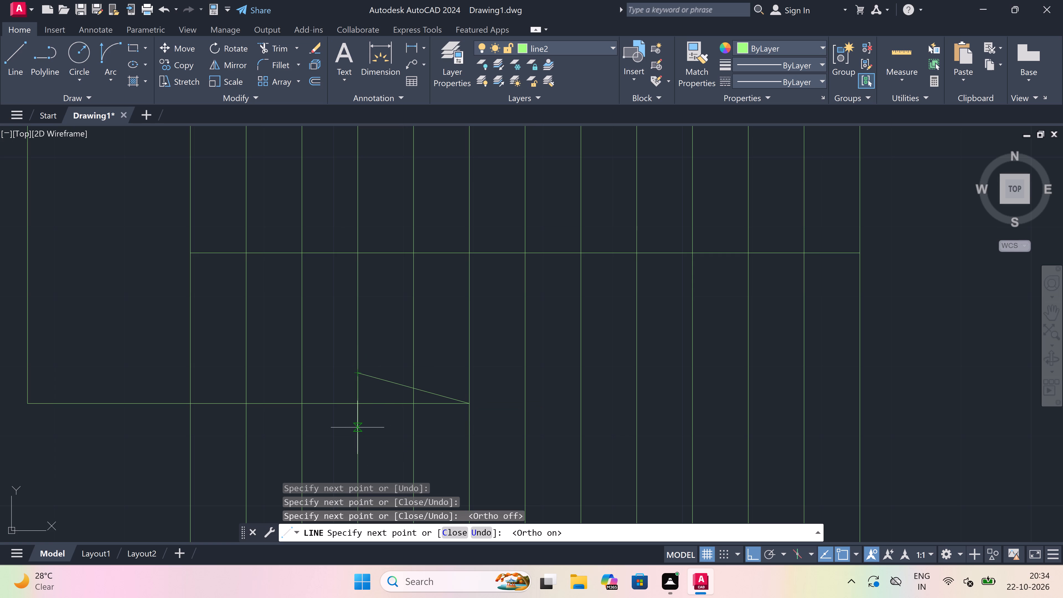
click(357, 427)
key(F8)
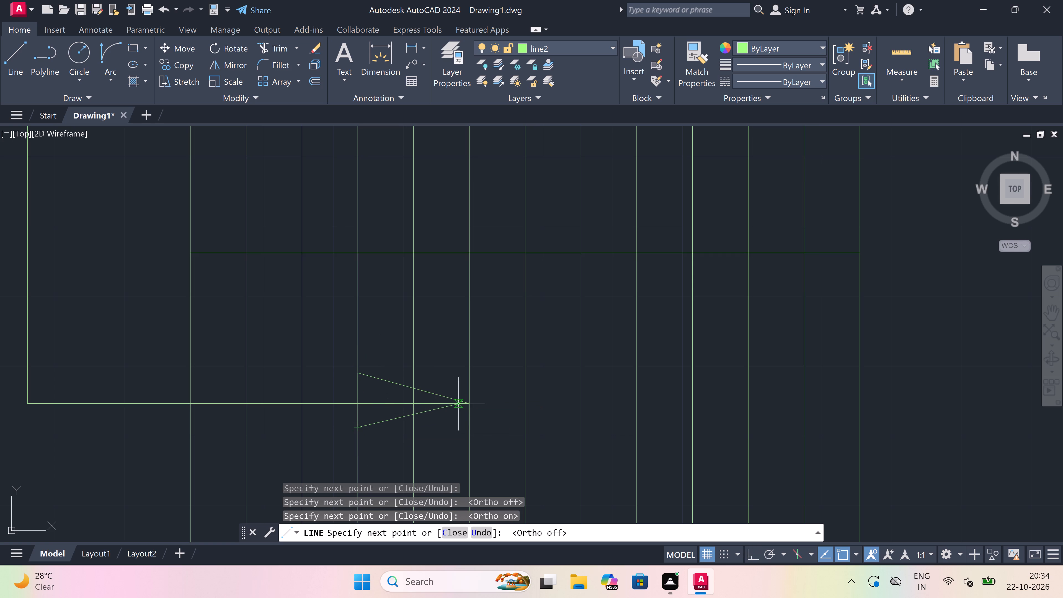
click(468, 404)
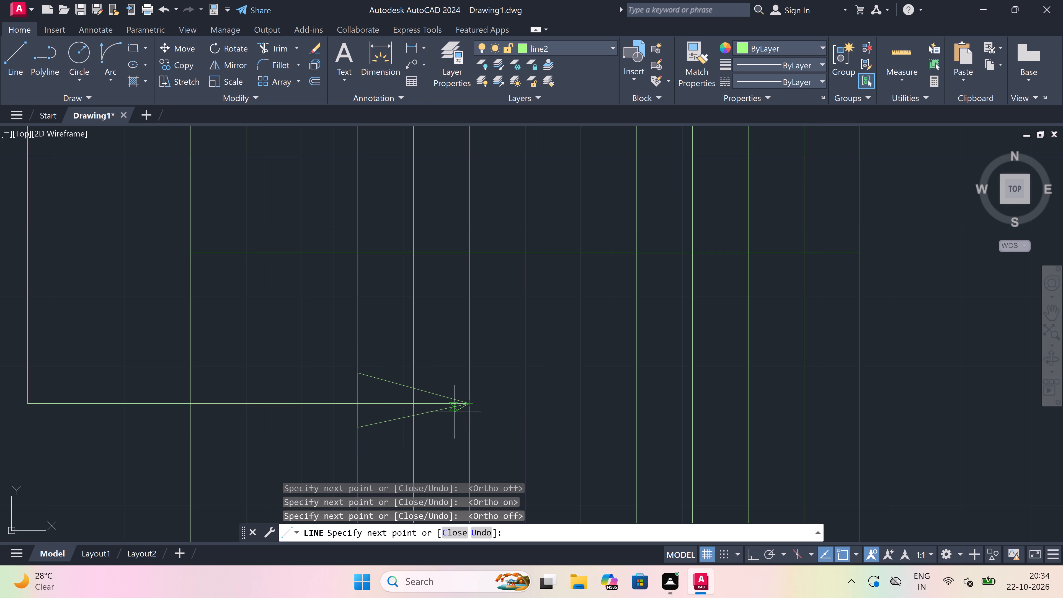
key(Escape)
Trim the pieces of the direction line and stair tread that lie inside the arrowhead.
key(t)
key(r)
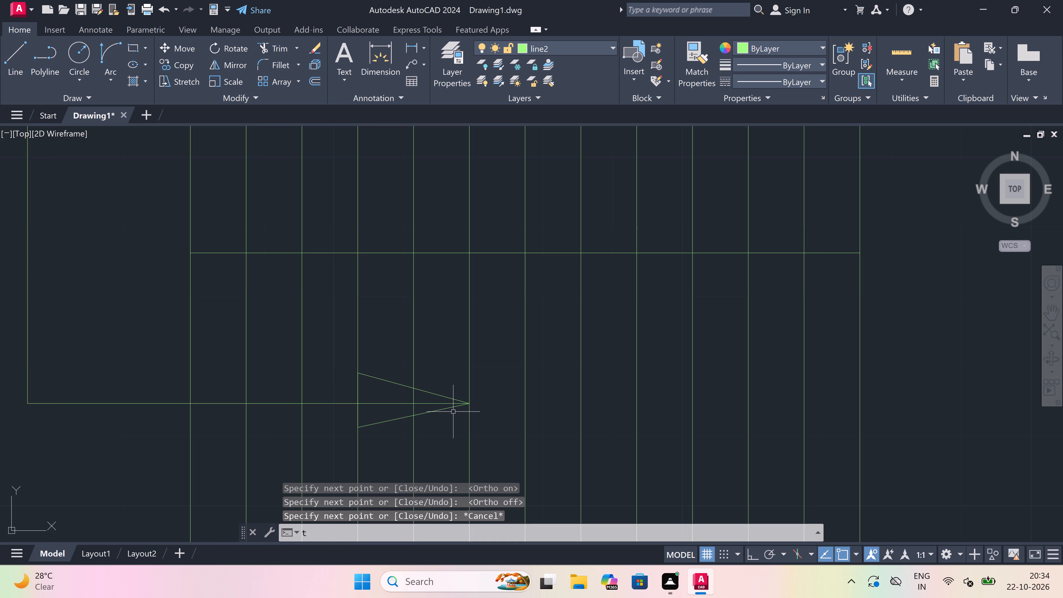
key(space)
scroll(391, 403, up, 1)
click(391, 403)
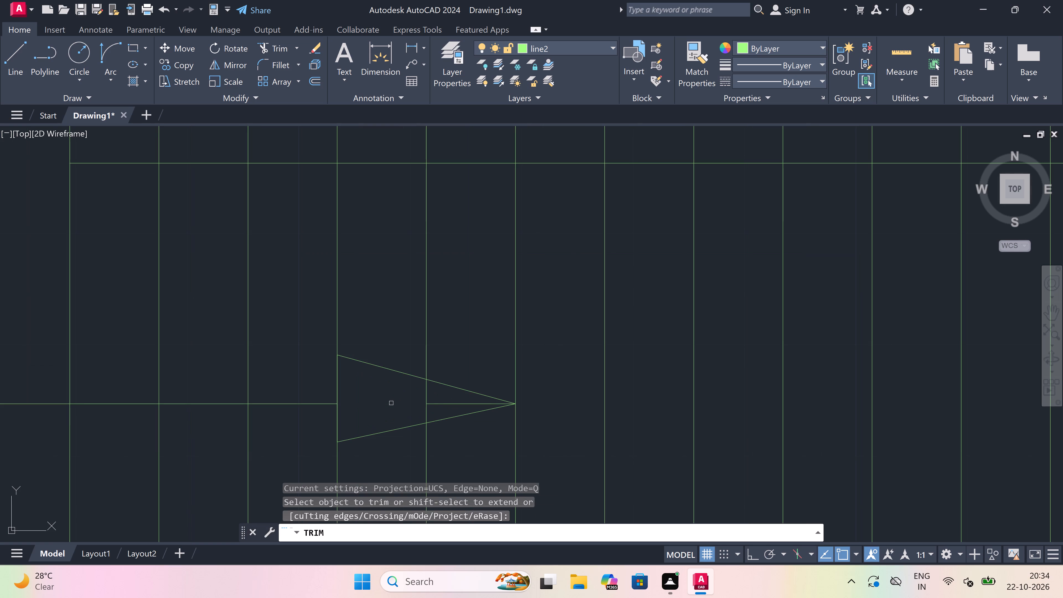
click(441, 404)
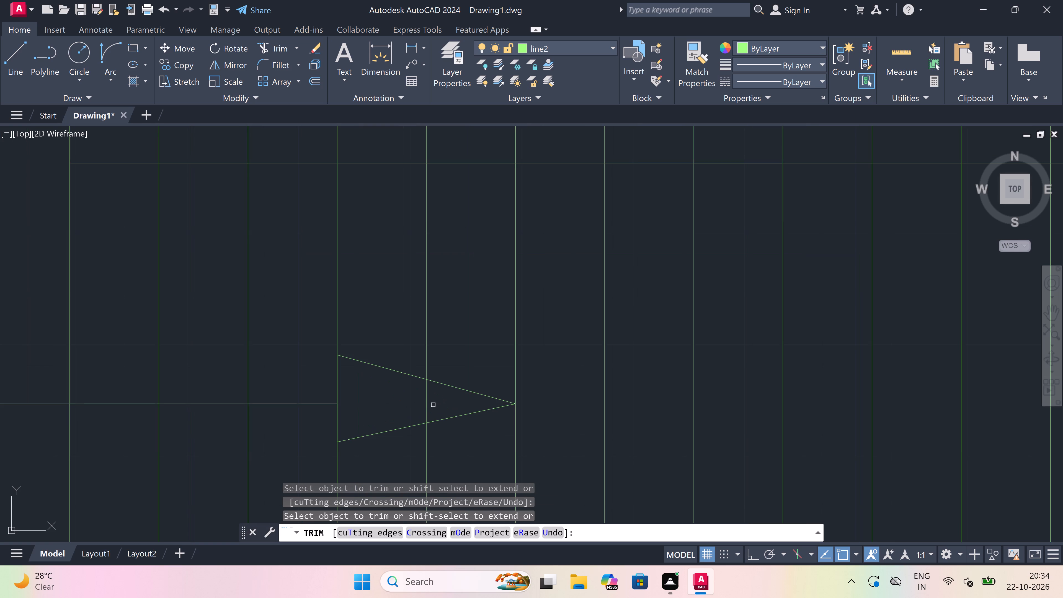
click(427, 401)
key(Escape)
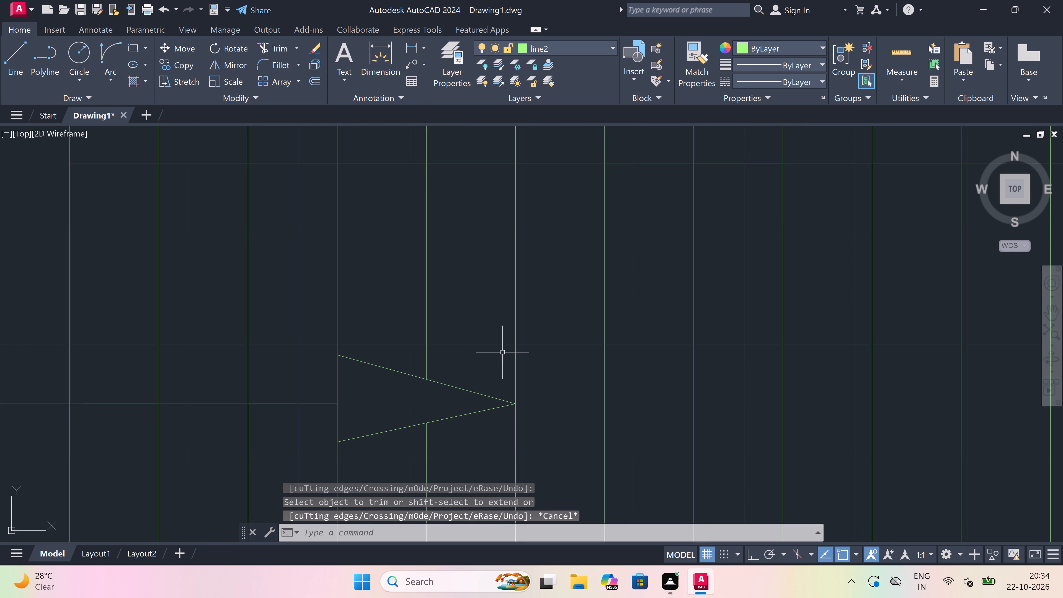
Add the multiline text UP on layer 0 just below the direction line's starting end, east of the treads.
scroll(479, 347, down, 7)
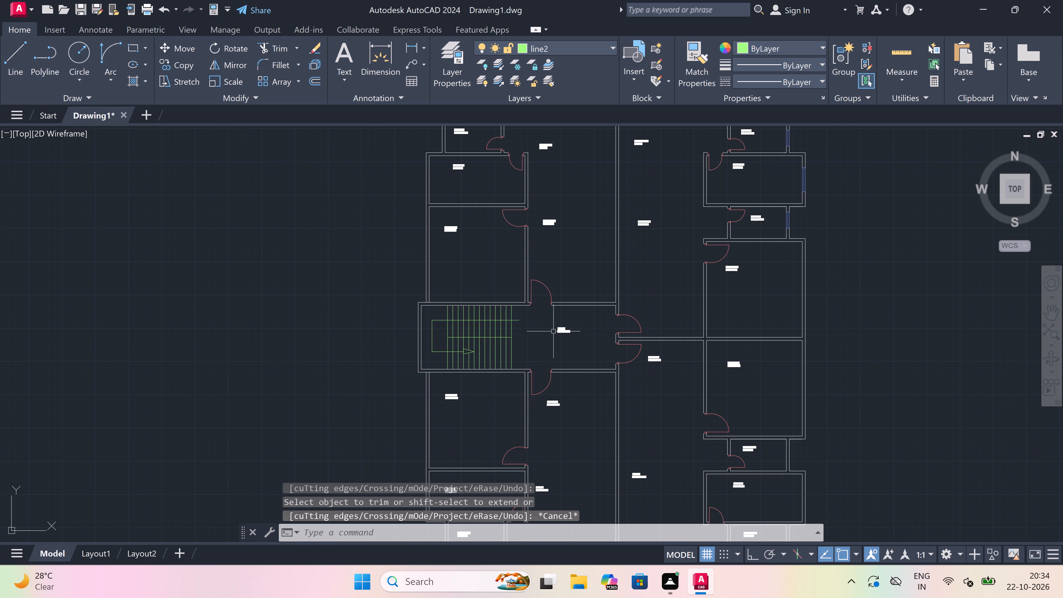
scroll(495, 313, up, 3)
scroll(510, 322, down, 2)
scroll(552, 347, up, 2)
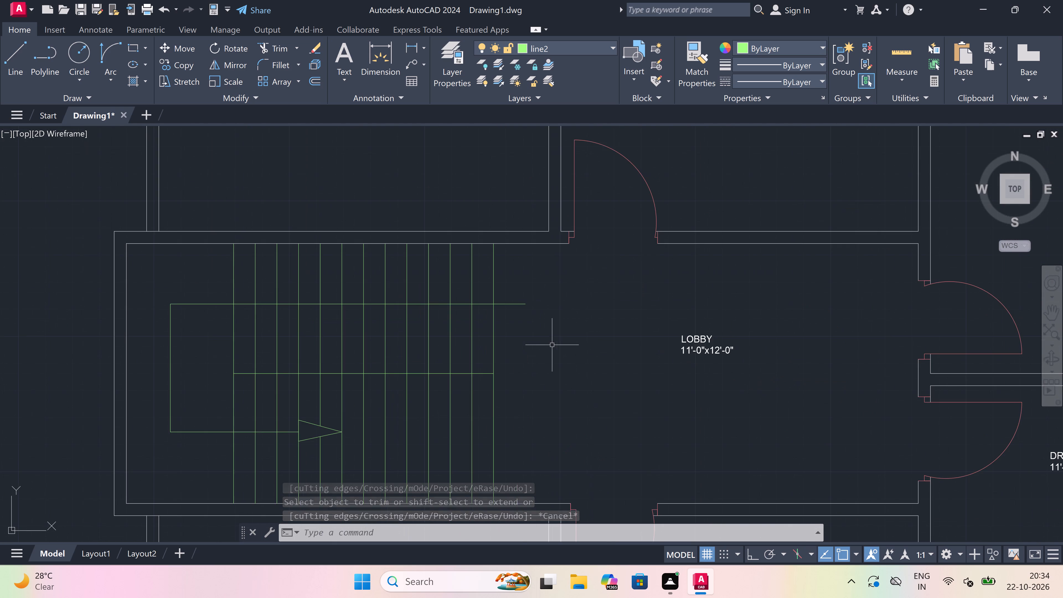
scroll(517, 306, up, 1)
text(mt)
key(space)
drag(515, 328, 527, 334)
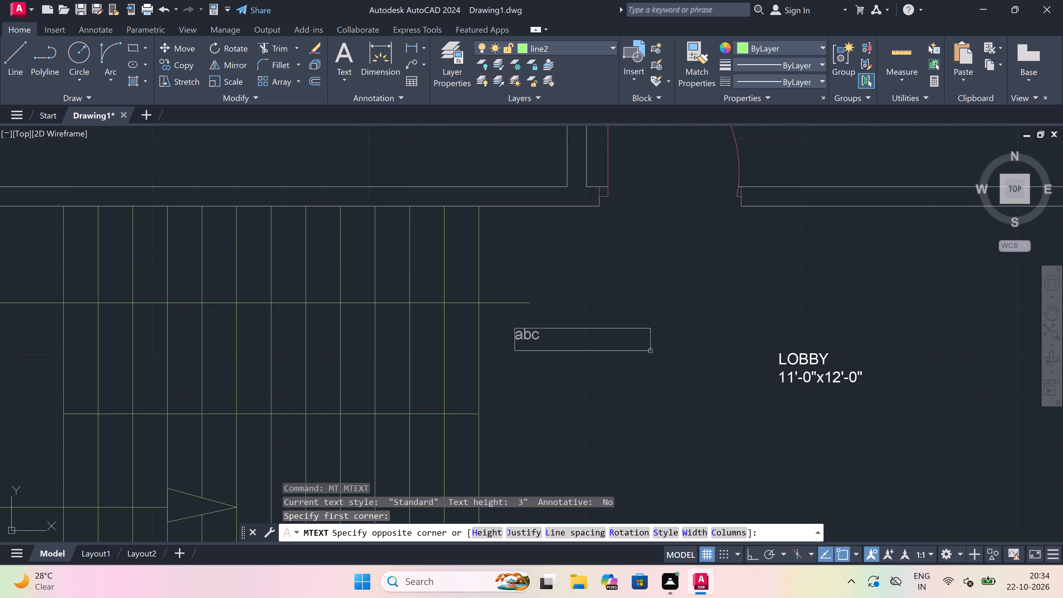
click(682, 354)
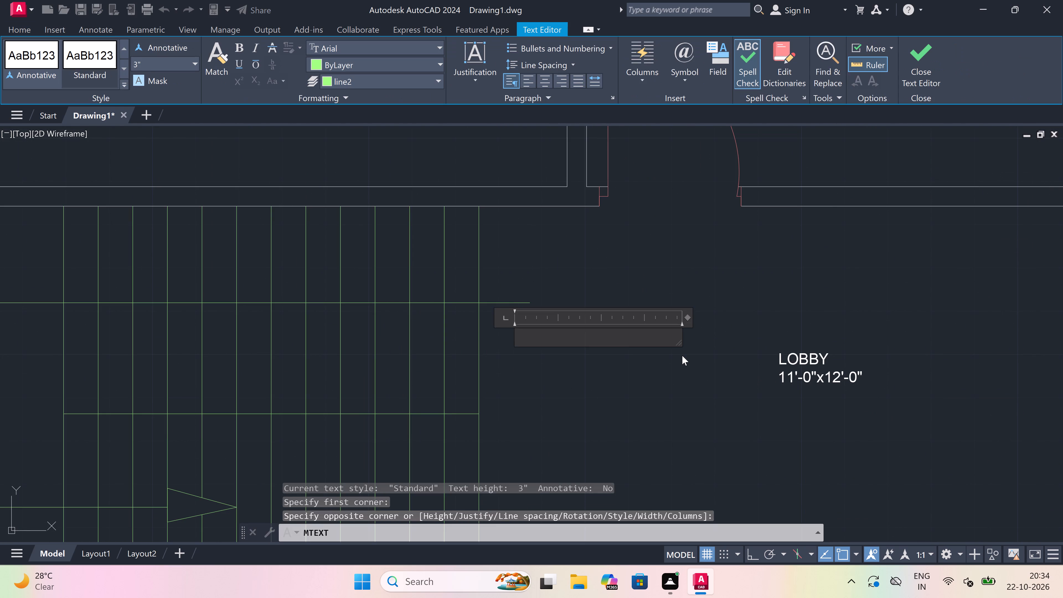
text(UP)
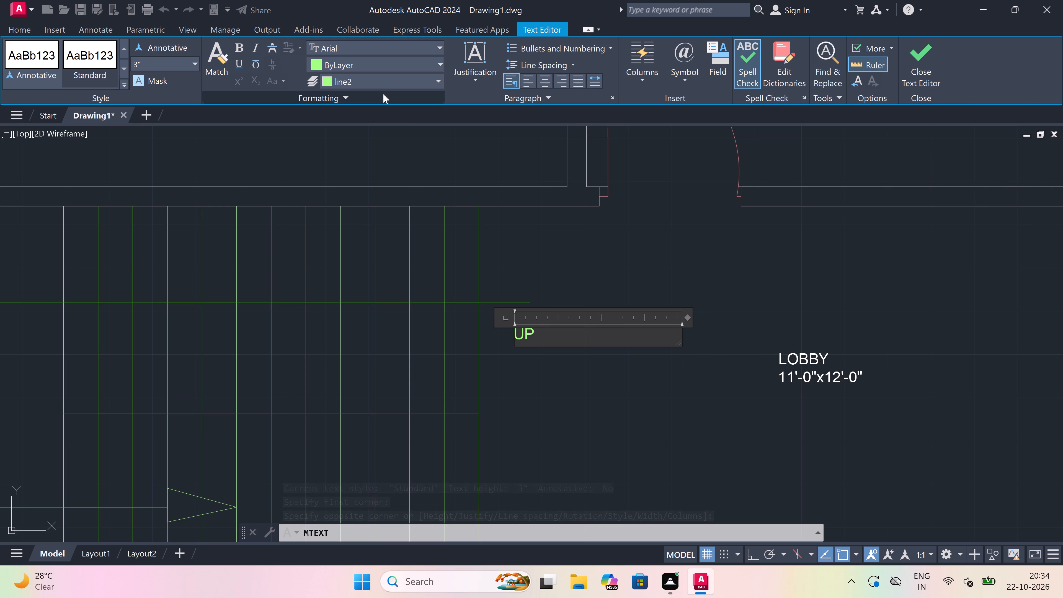
click(391, 83)
click(394, 119)
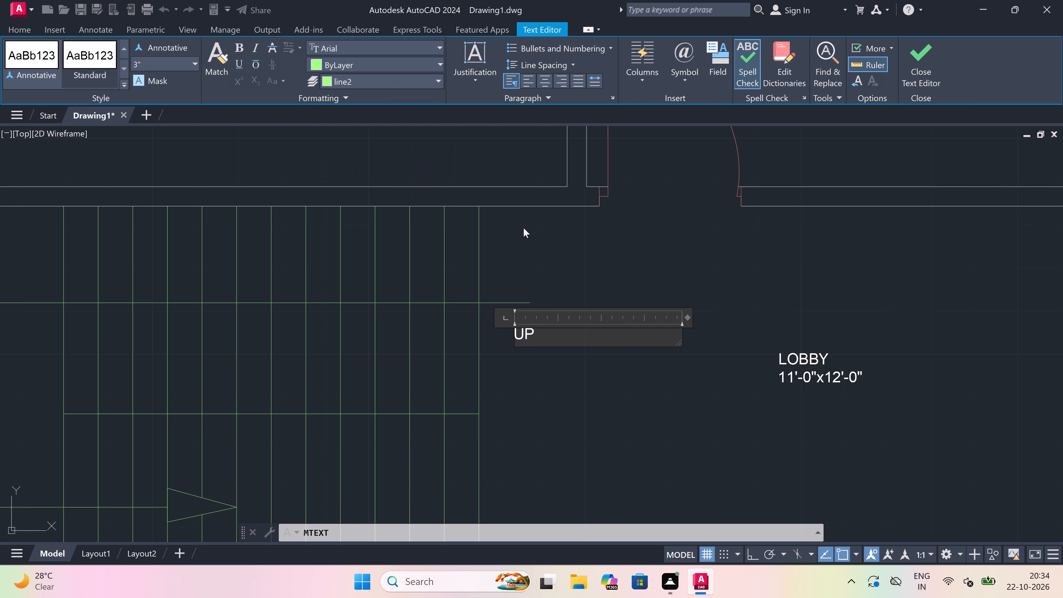
click(567, 354)
Set the UP label's line space distance to 9" in its properties.
click(528, 339)
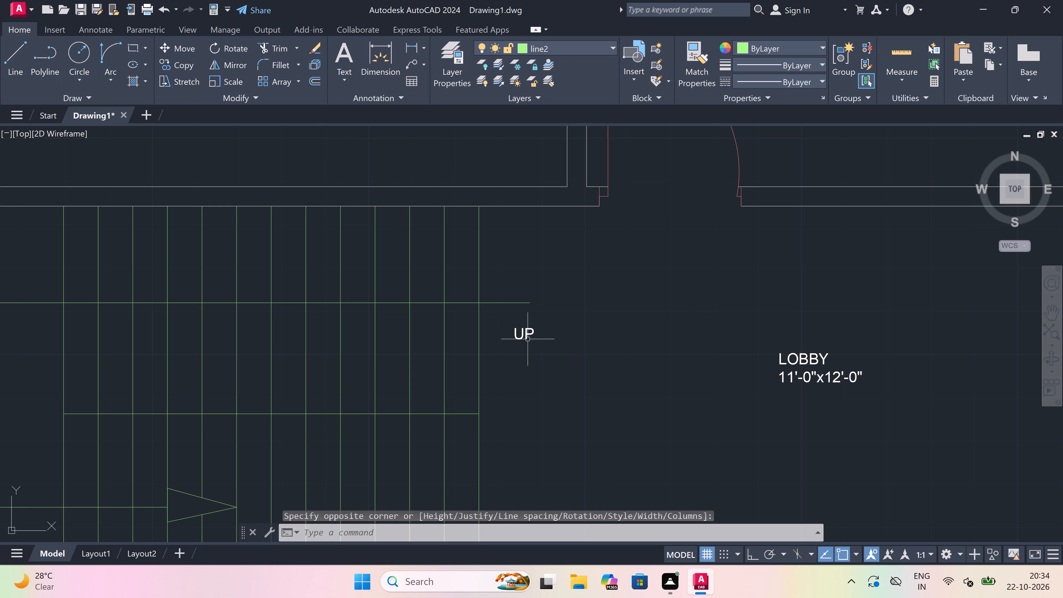
right_click(559, 258)
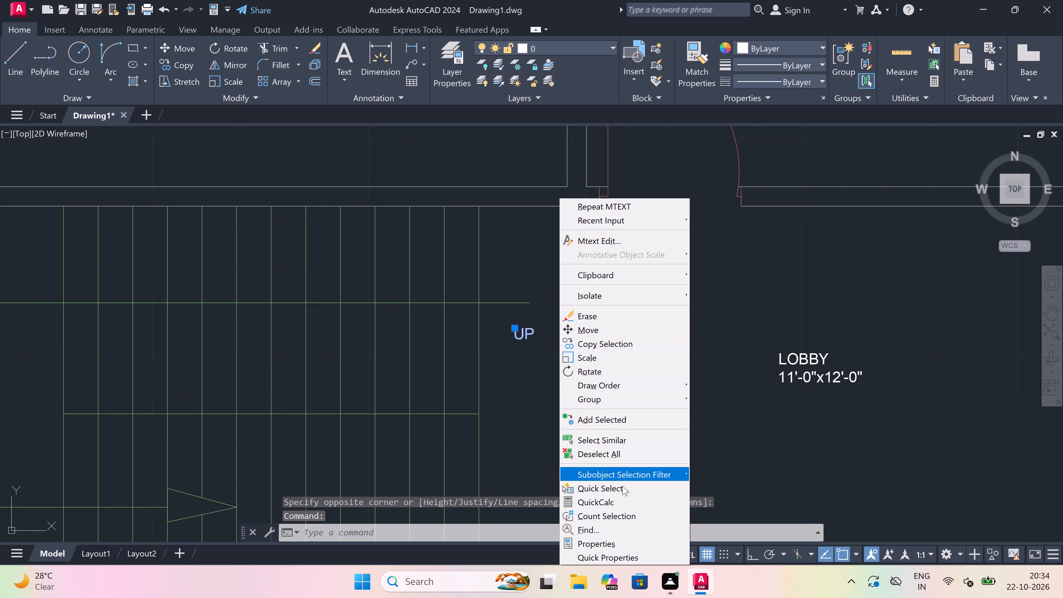
click(600, 540)
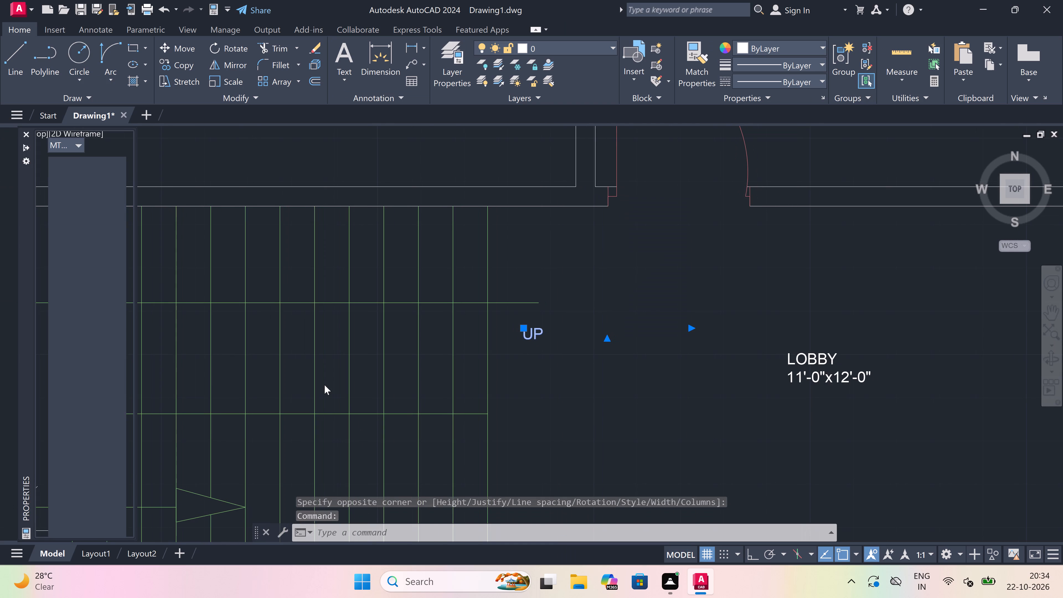
click(108, 451)
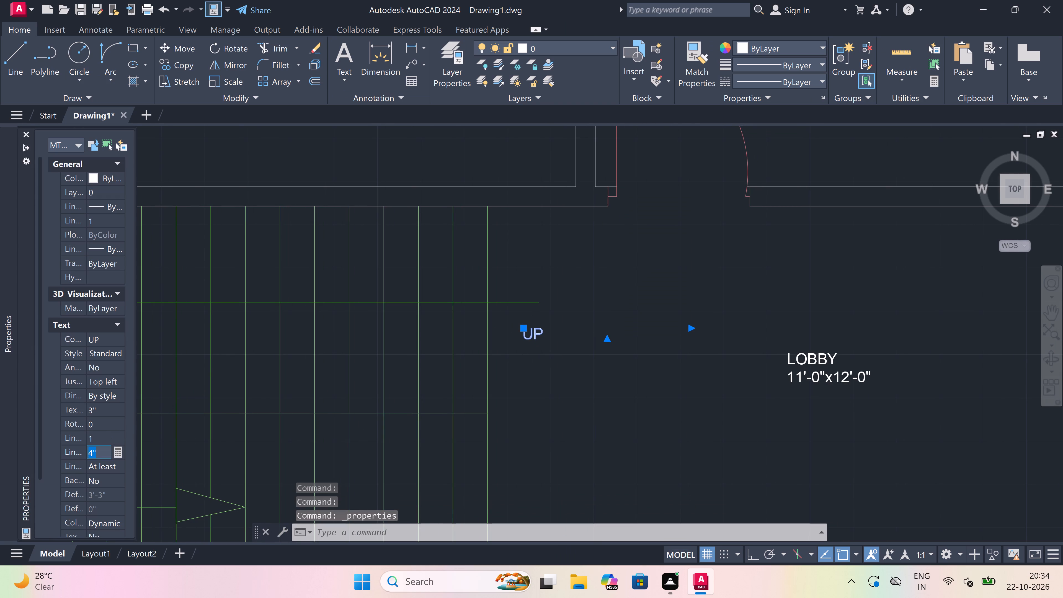
key(BackSpace)
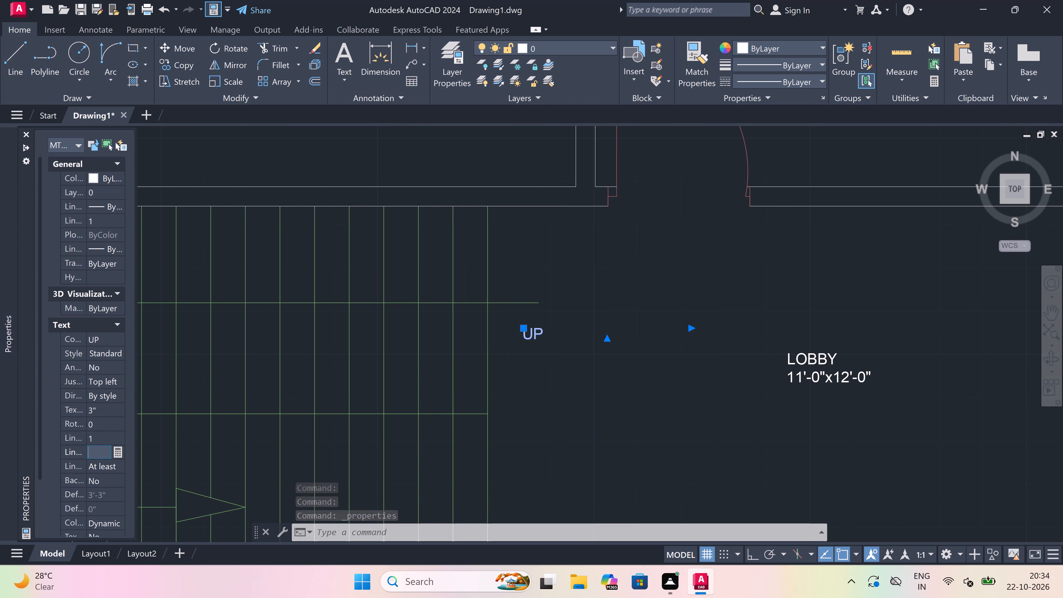
key(9)
key(shift+quotedbl)
click(570, 355)
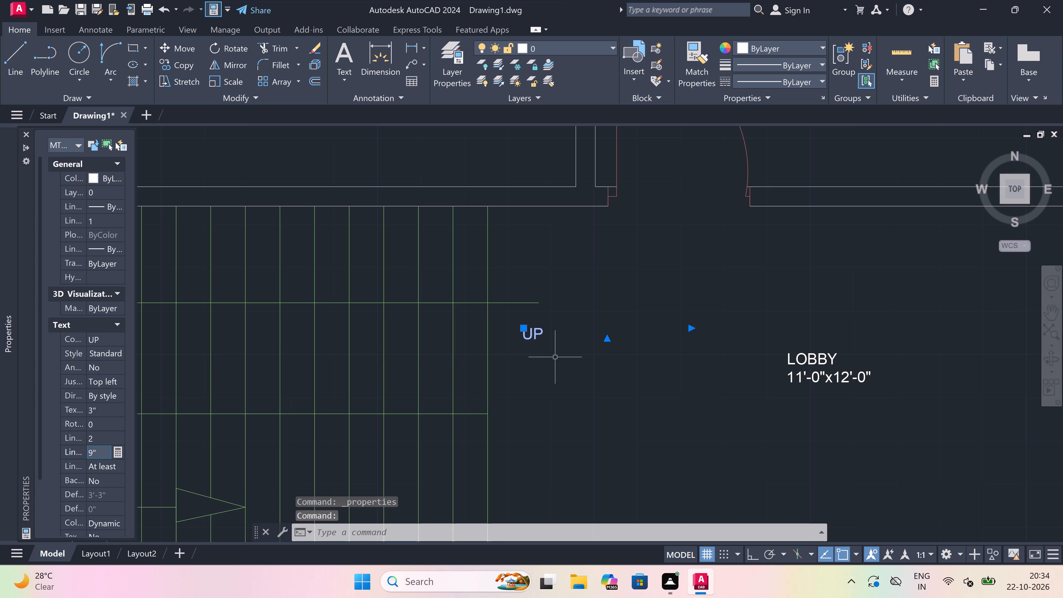
click(538, 383)
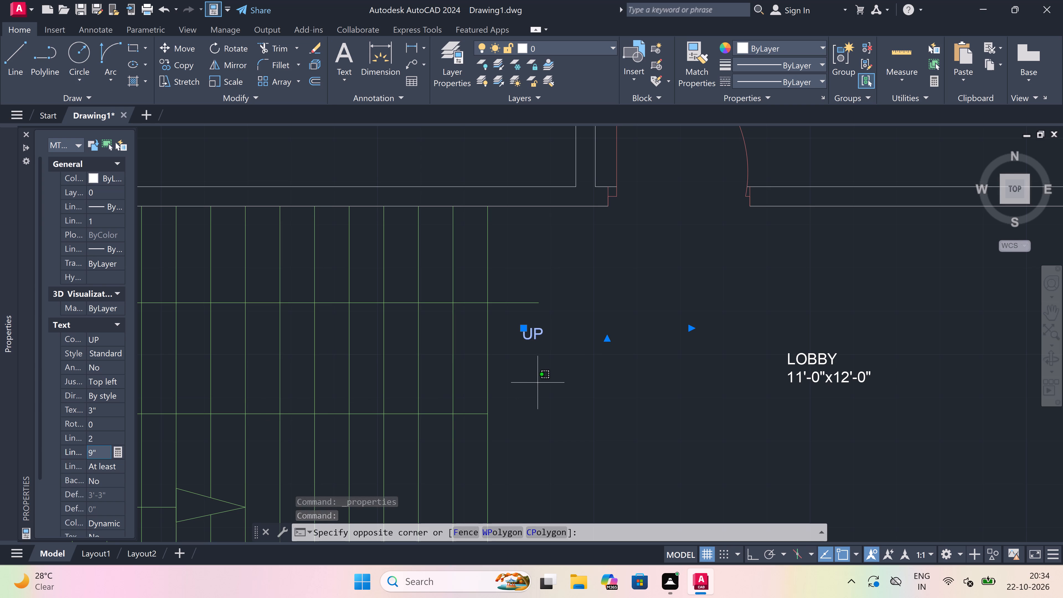
key(Escape)
key(Escape)
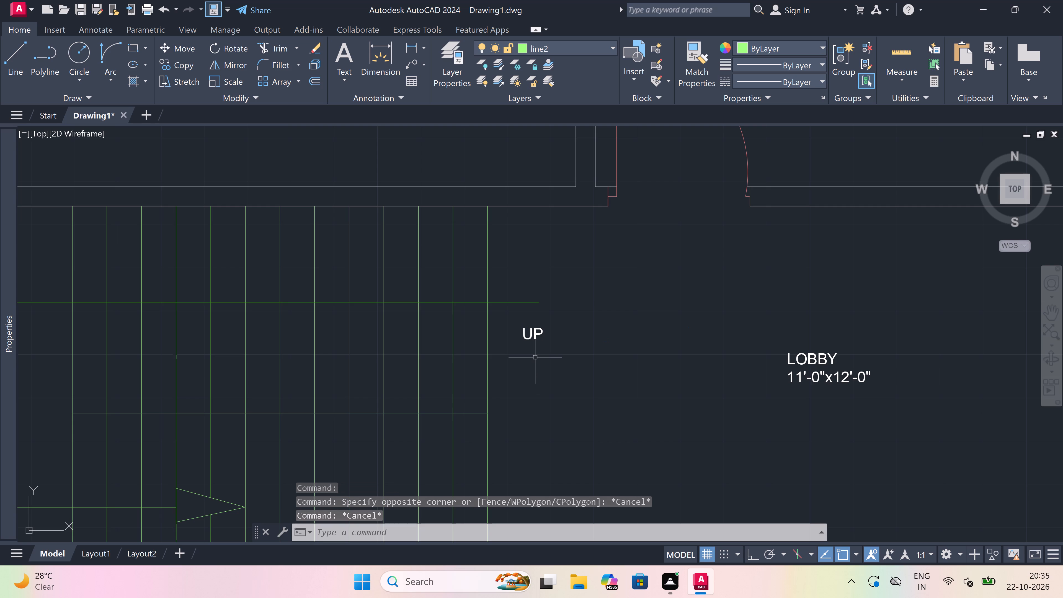
Select all the text labels similar to the LOBBY label and set their text height to 5".
scroll(569, 322, down, 4)
scroll(634, 323, up, 1)
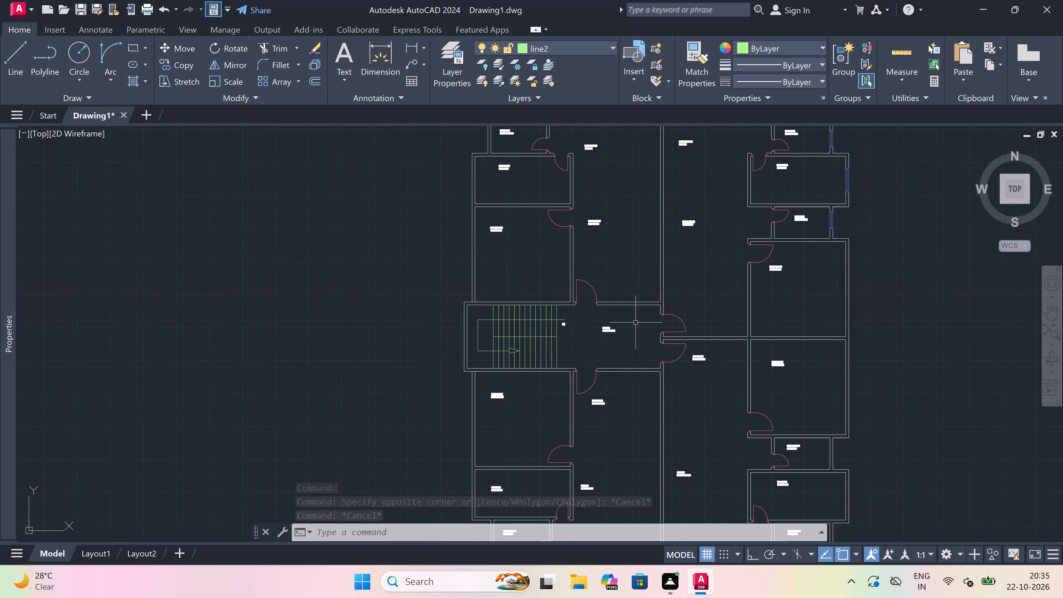
click(629, 321)
click(561, 384)
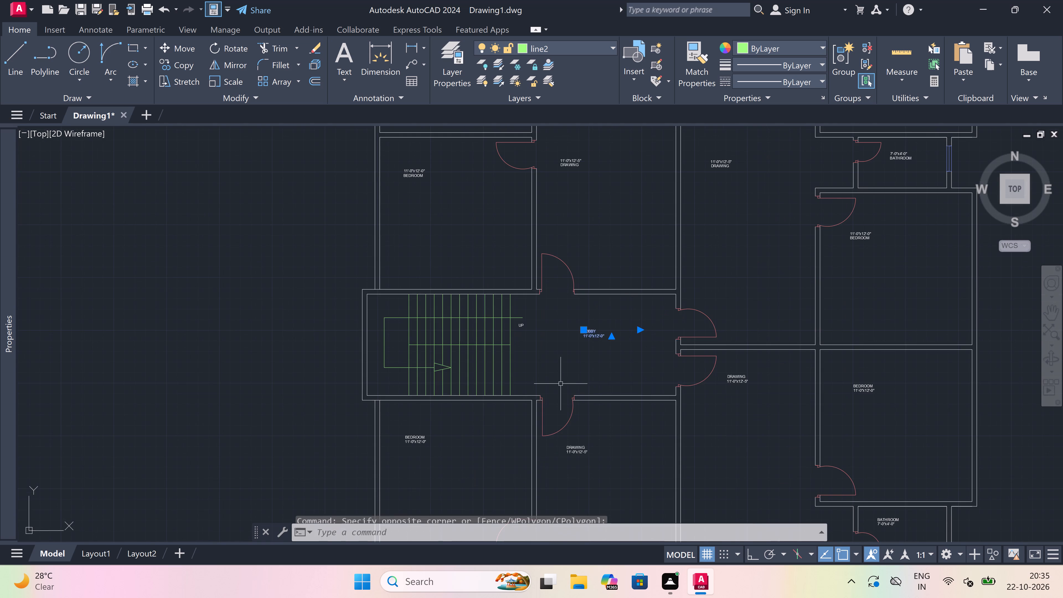
right_click(556, 365)
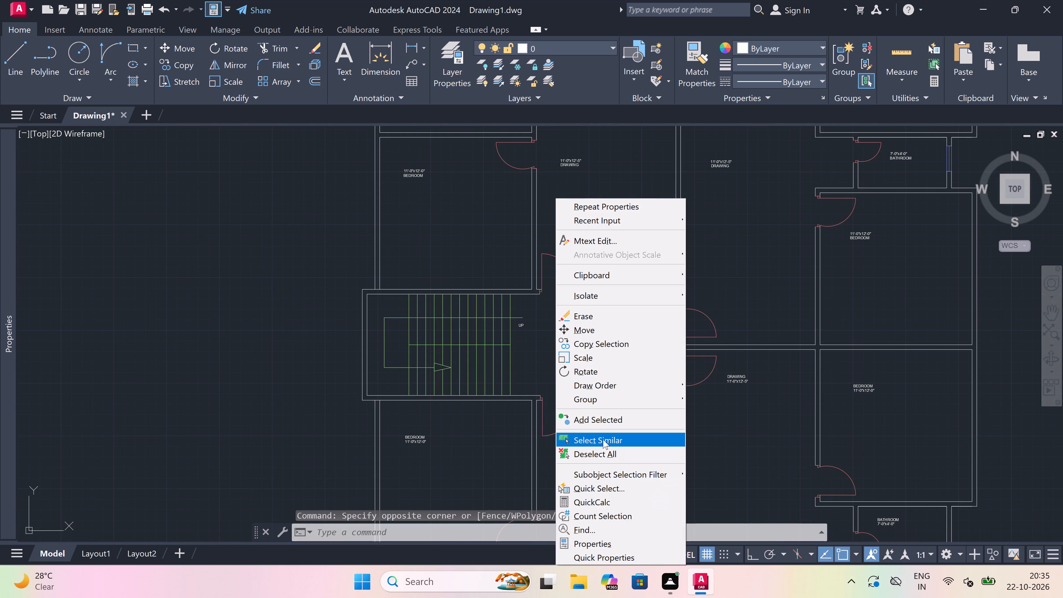
click(603, 439)
right_click(547, 366)
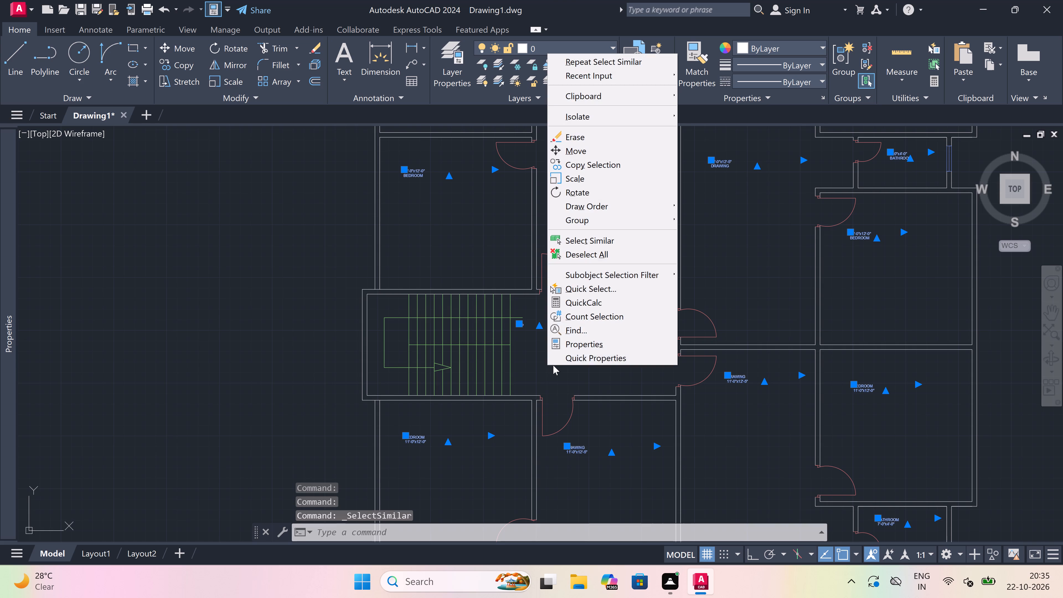
click(577, 344)
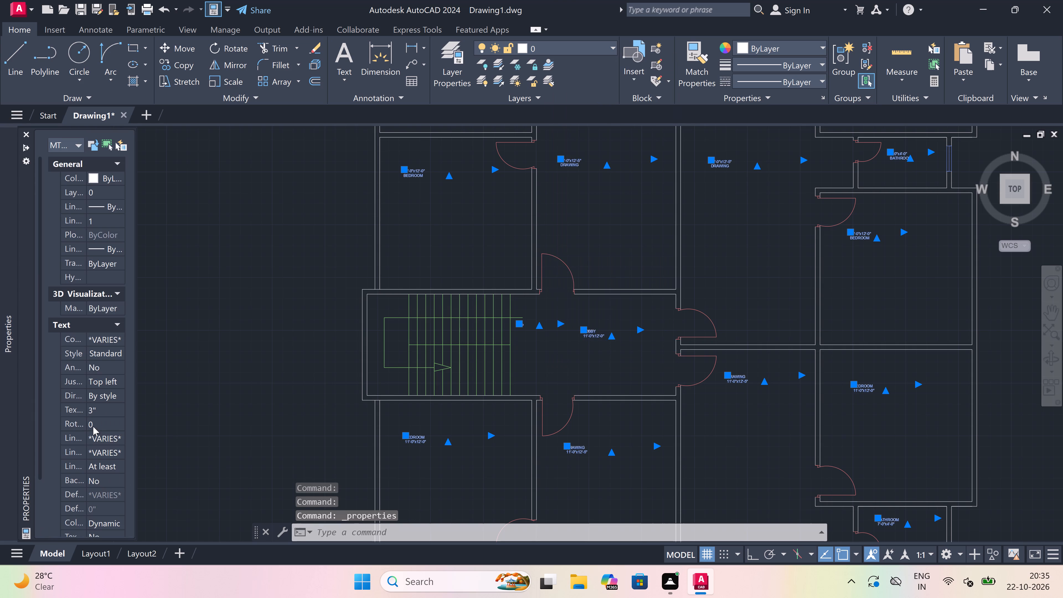
click(100, 412)
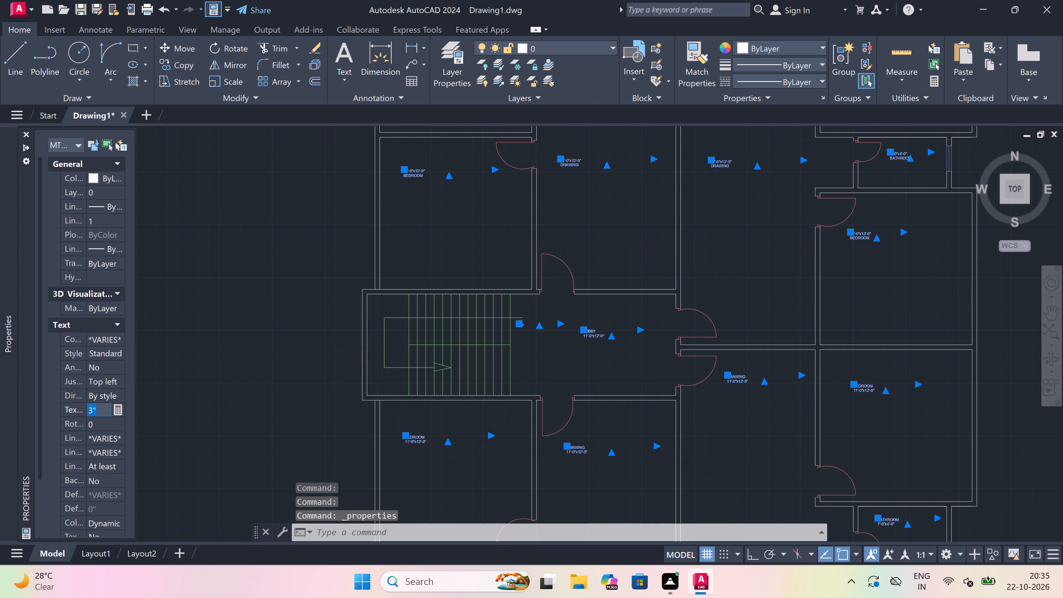
key(BackSpace)
key(BackSpace)
key(BackSpace)
key(BackSpace)
key(BackSpace)
key(BackSpace)
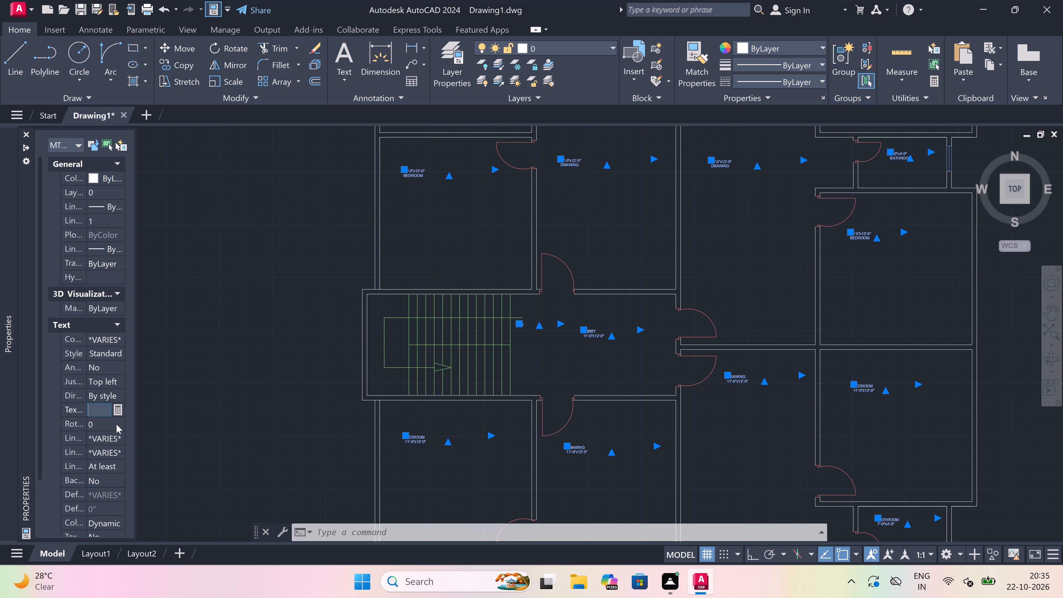
key(5)
key(shift+quotedbl)
click(255, 313)
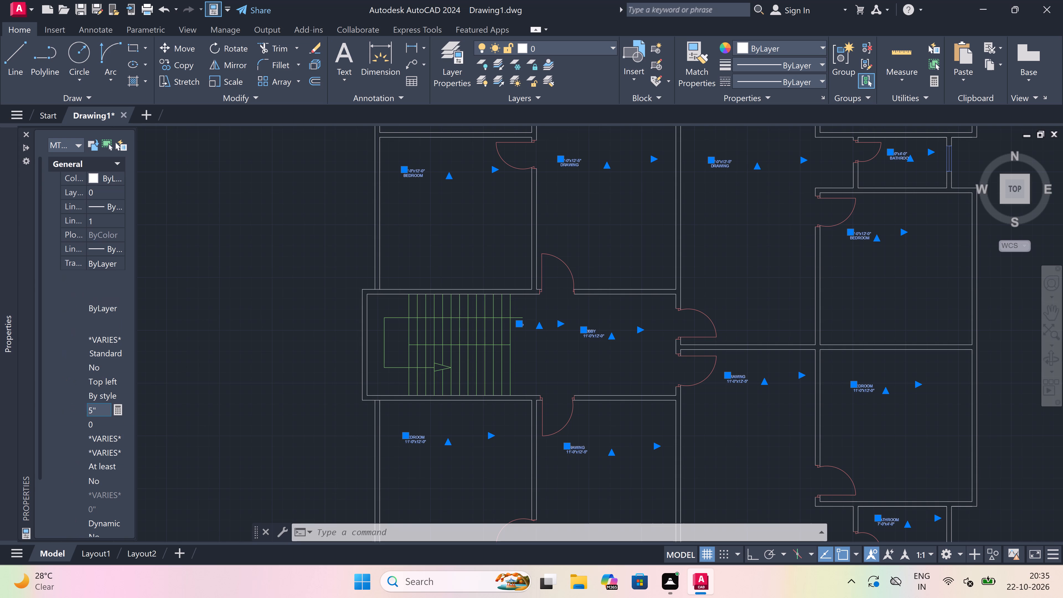
key(Escape)
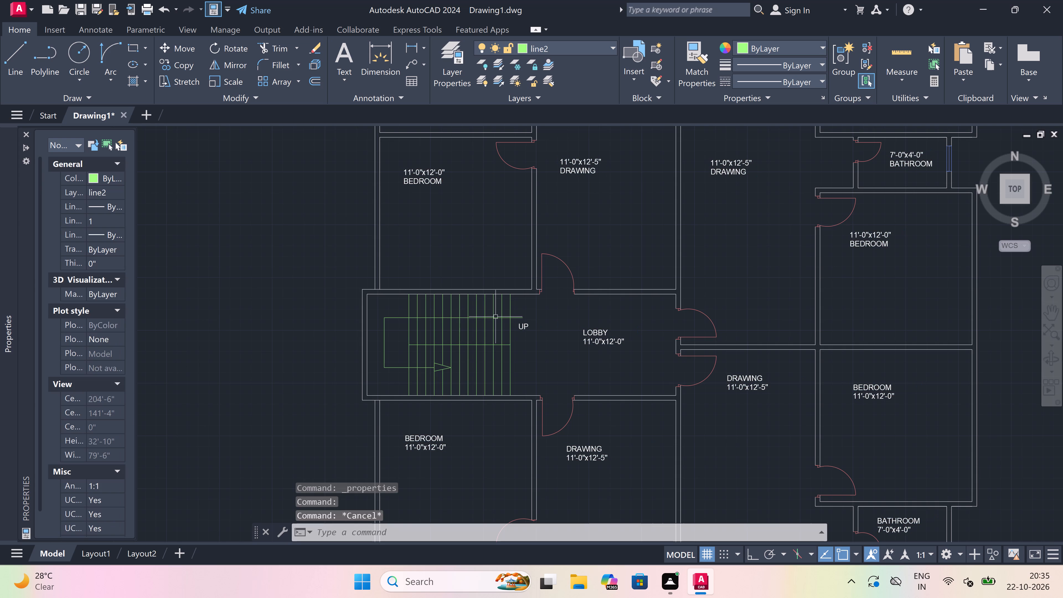
Set the text height of the staircase's UP label to 8".
scroll(521, 325, up, 1)
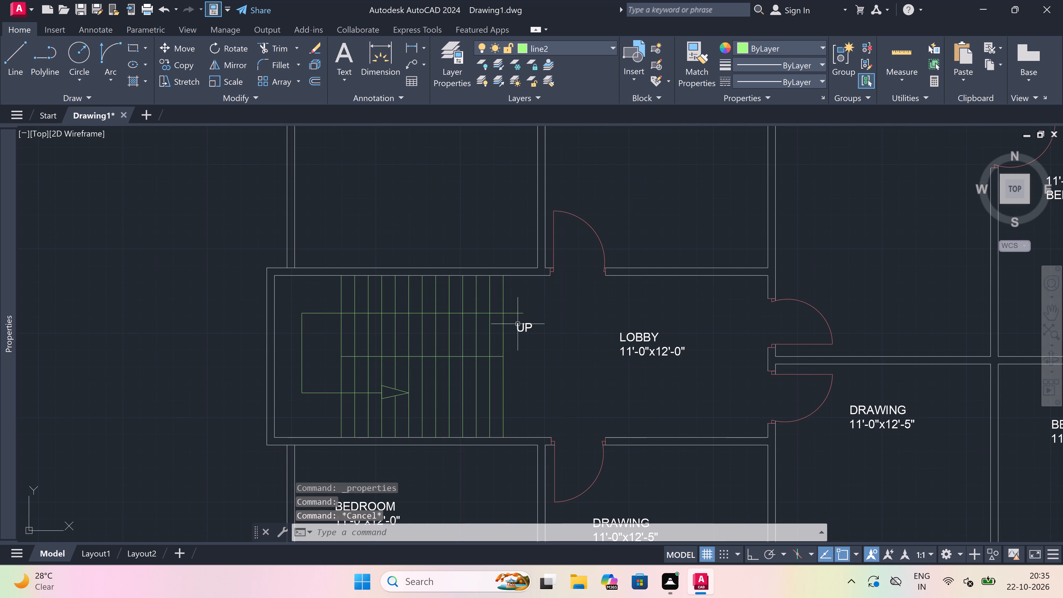
click(522, 324)
right_click(321, 367)
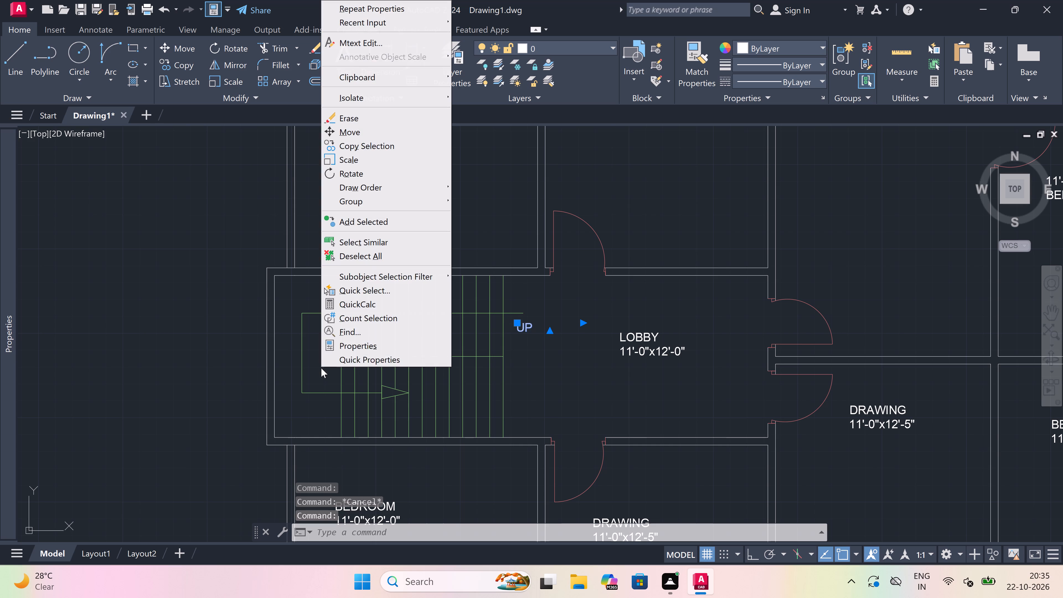
click(364, 346)
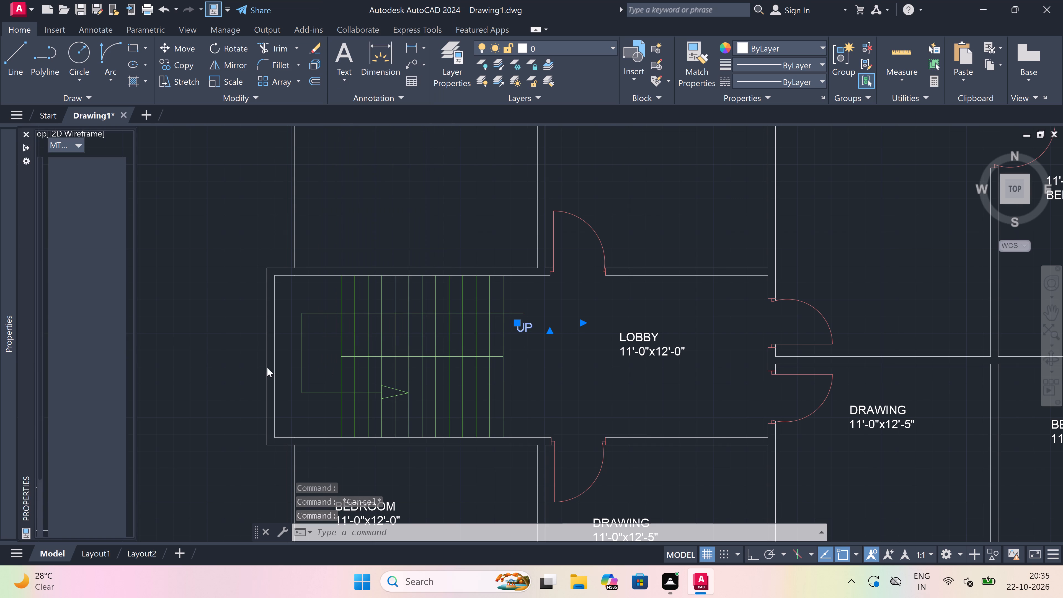
click(110, 407)
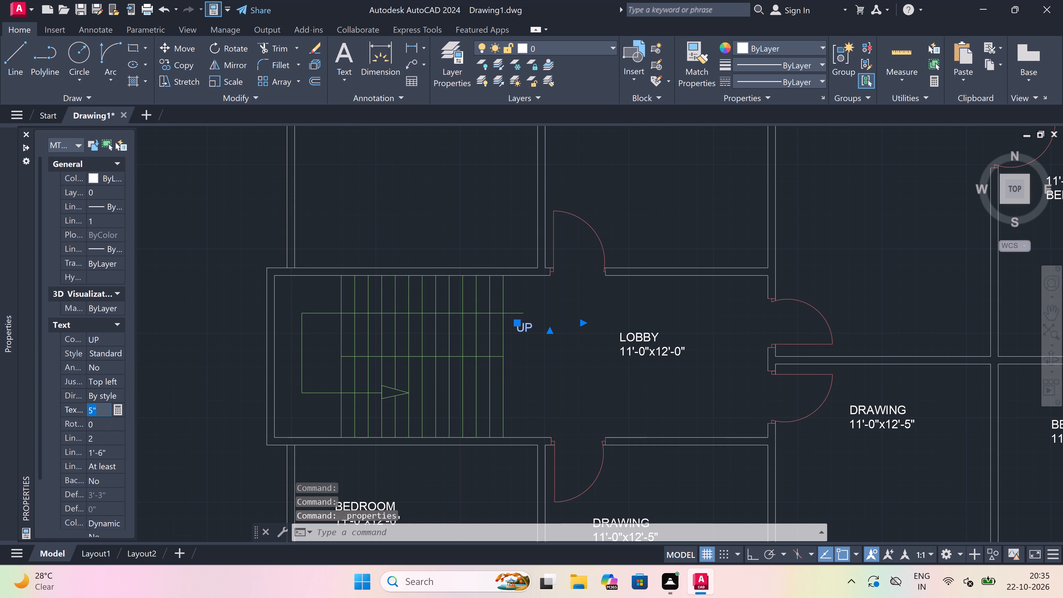
key(BackSpace)
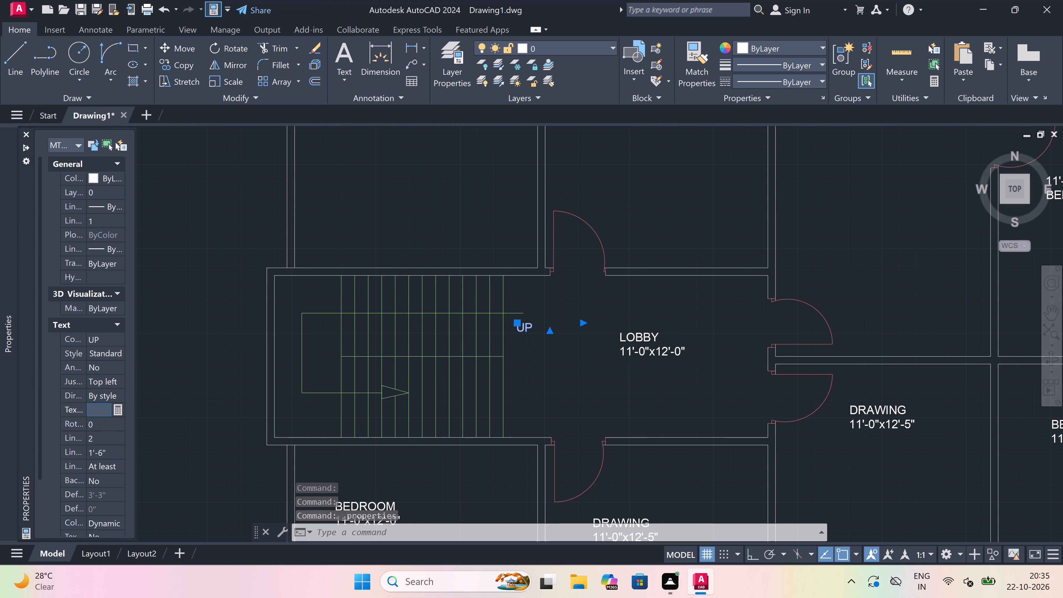
key(8)
key(shift+quotedbl)
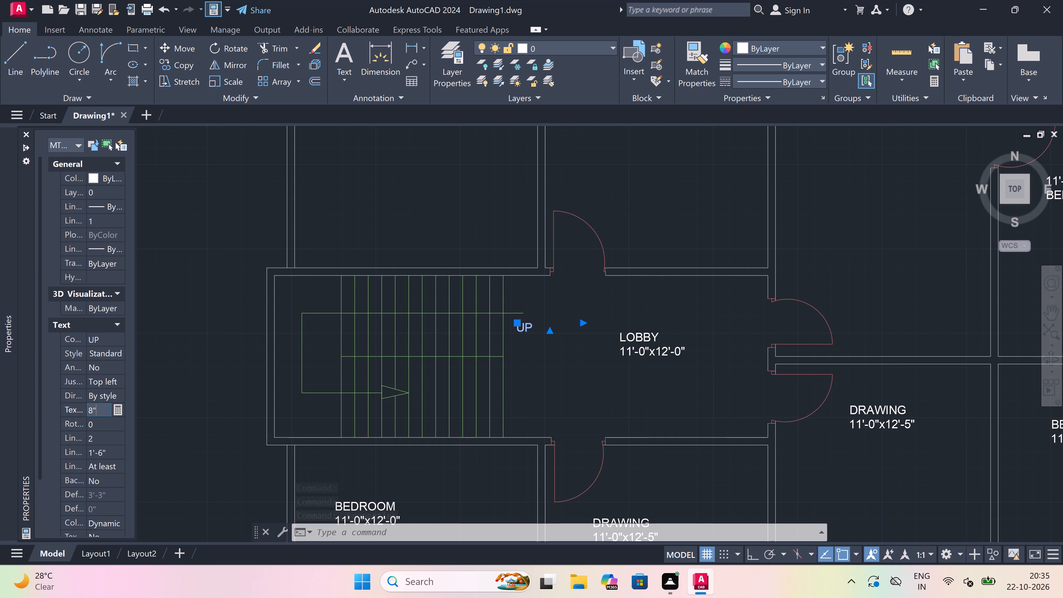
click(280, 249)
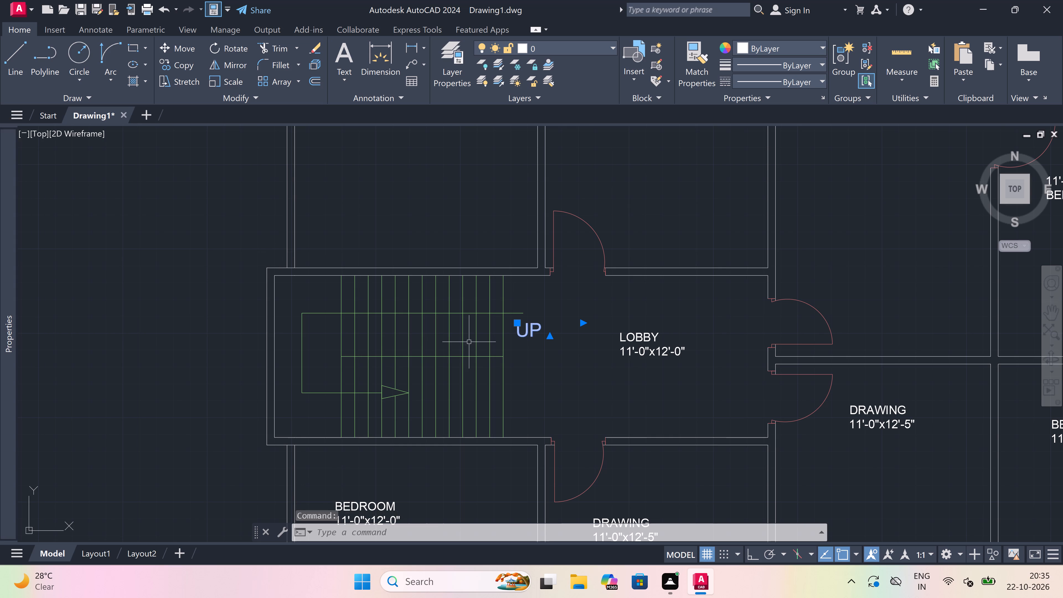
key(Escape)
key(Escape)
On layer line3, draw a window in the west wall of the BATH ROOM north of the kitchen: a 2' centre line between two cross-wall end lines.
scroll(495, 352, down, 4)
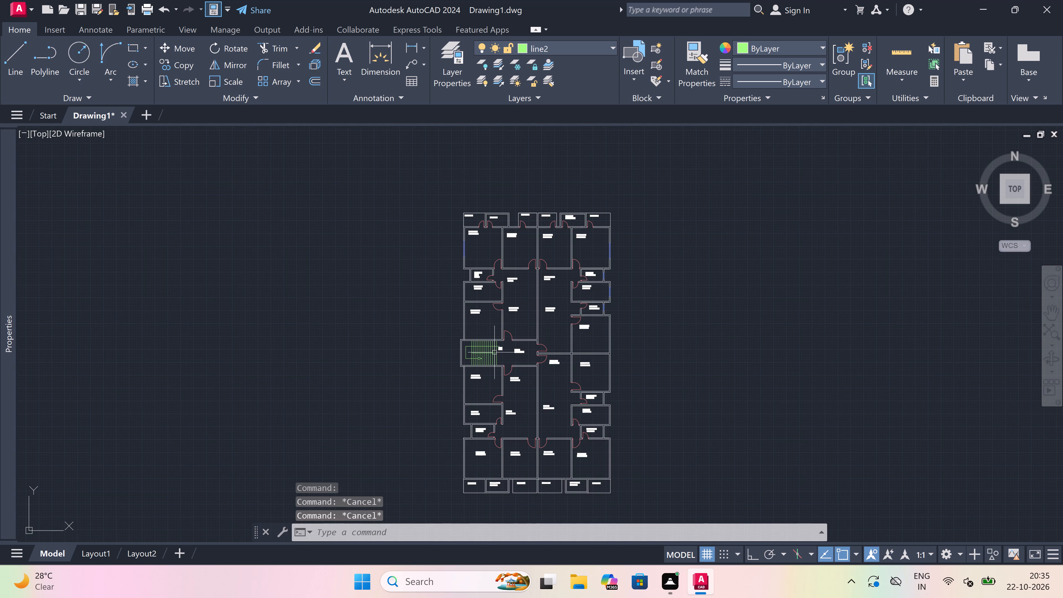
scroll(494, 282, up, 3)
scroll(494, 282, down, 2)
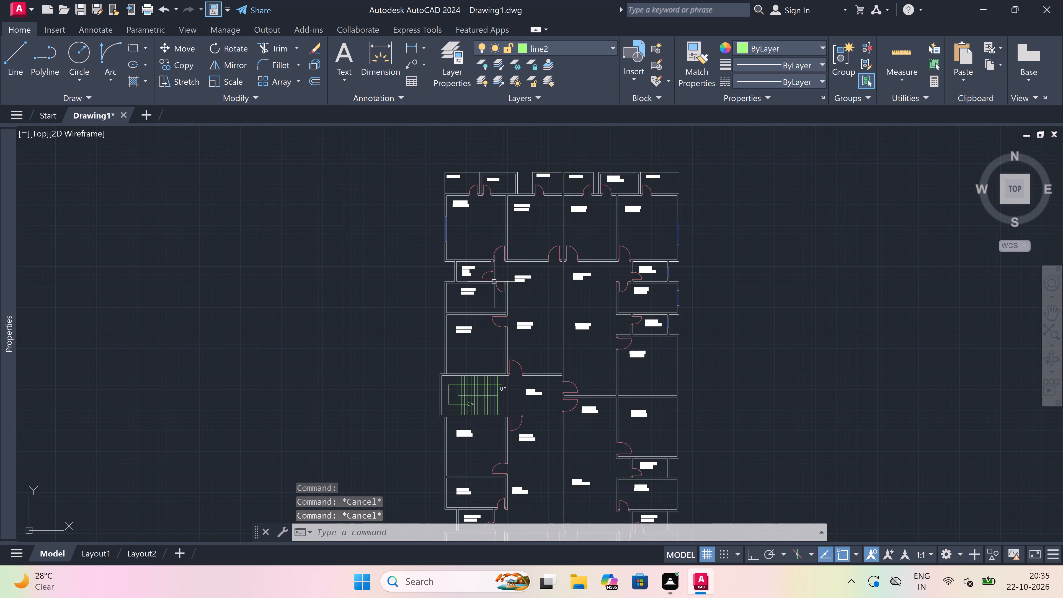
scroll(494, 282, up, 1)
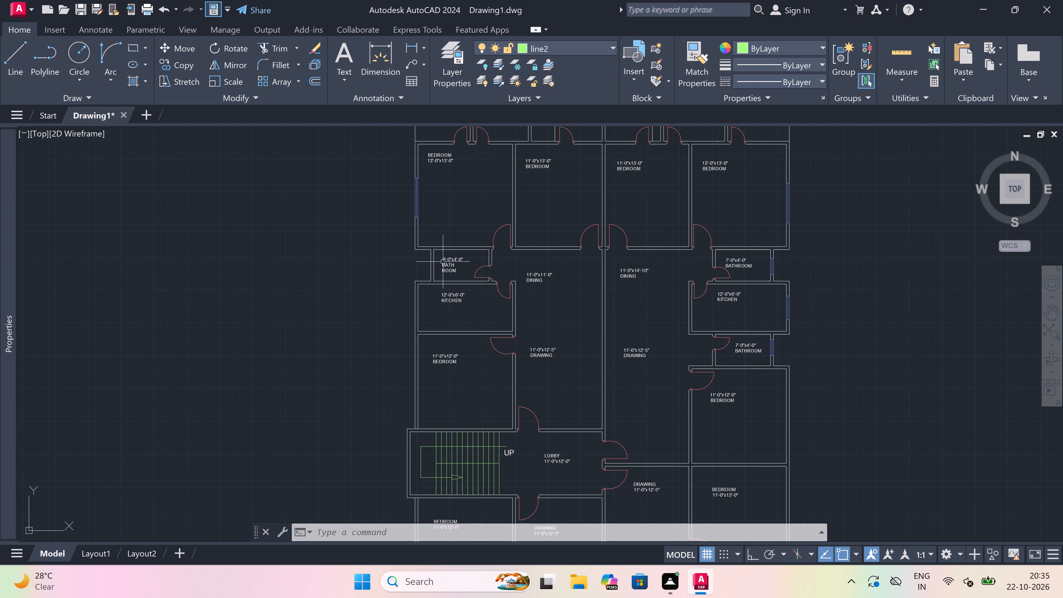
click(590, 42)
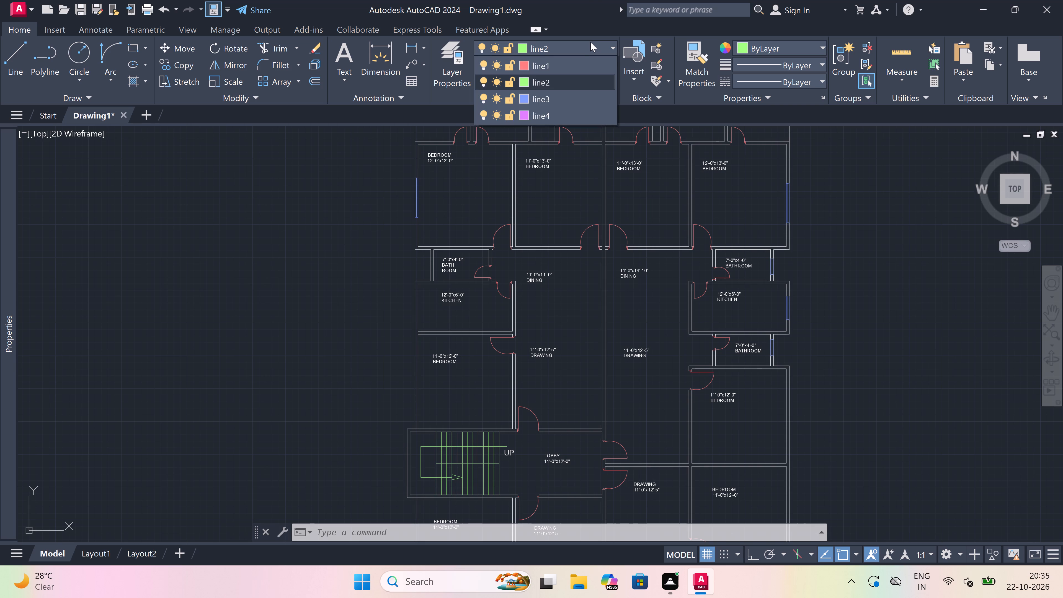
click(581, 113)
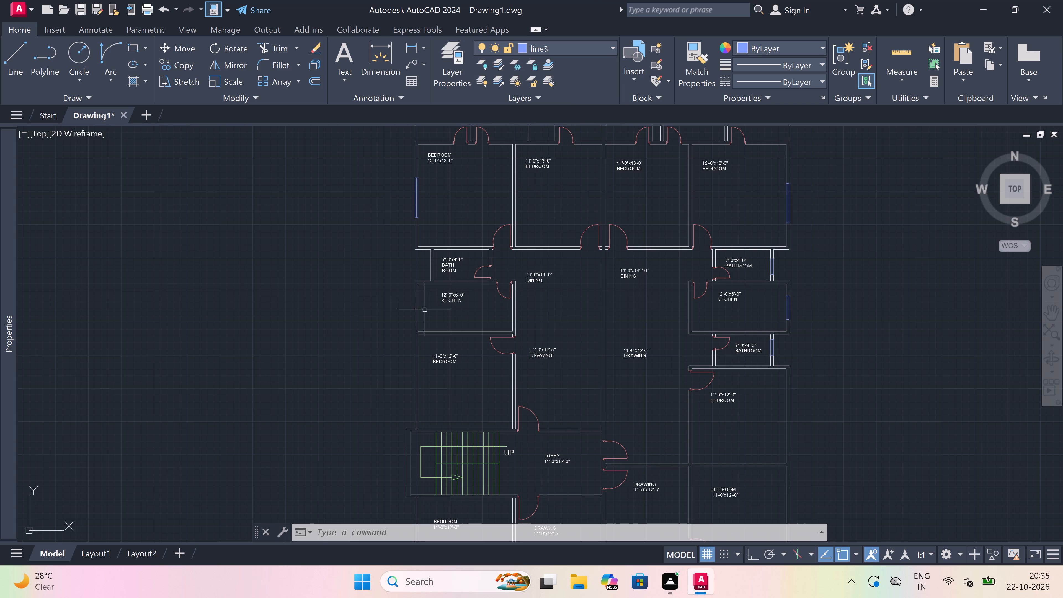
key(l)
key(space)
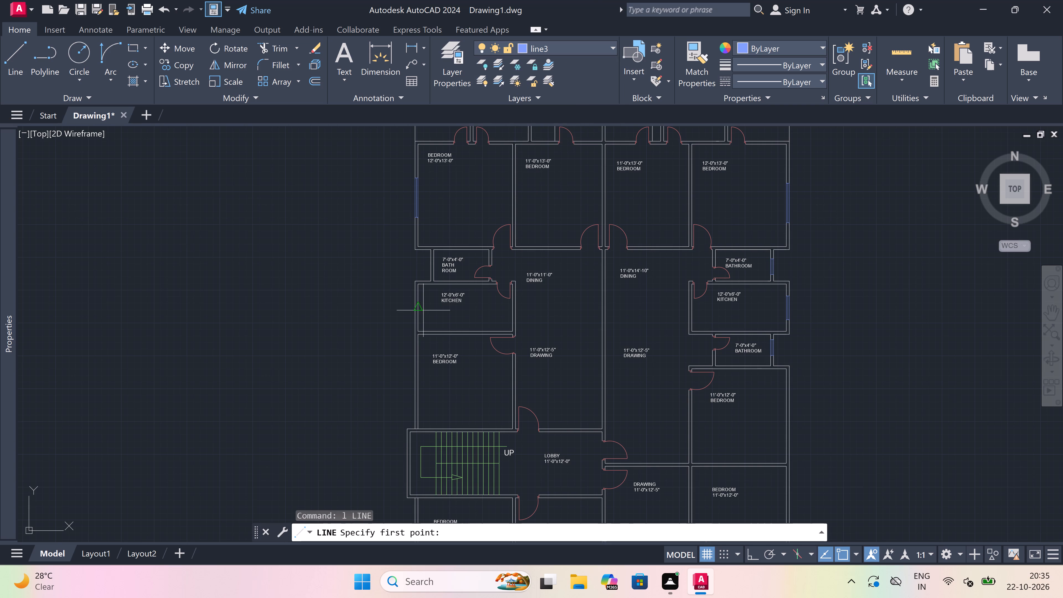
scroll(419, 250, up, 2)
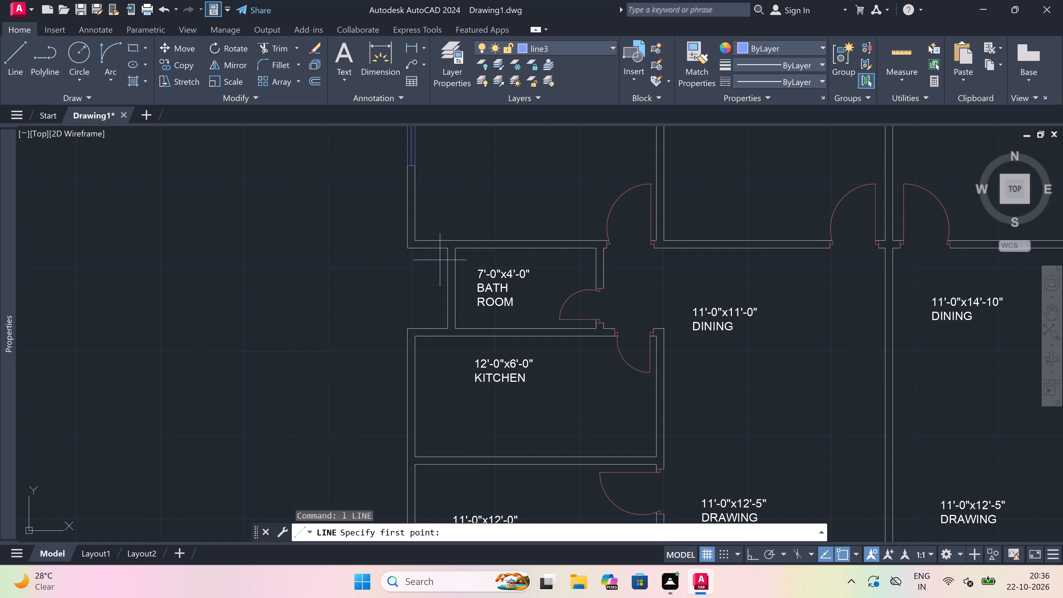
scroll(440, 260, up, 1)
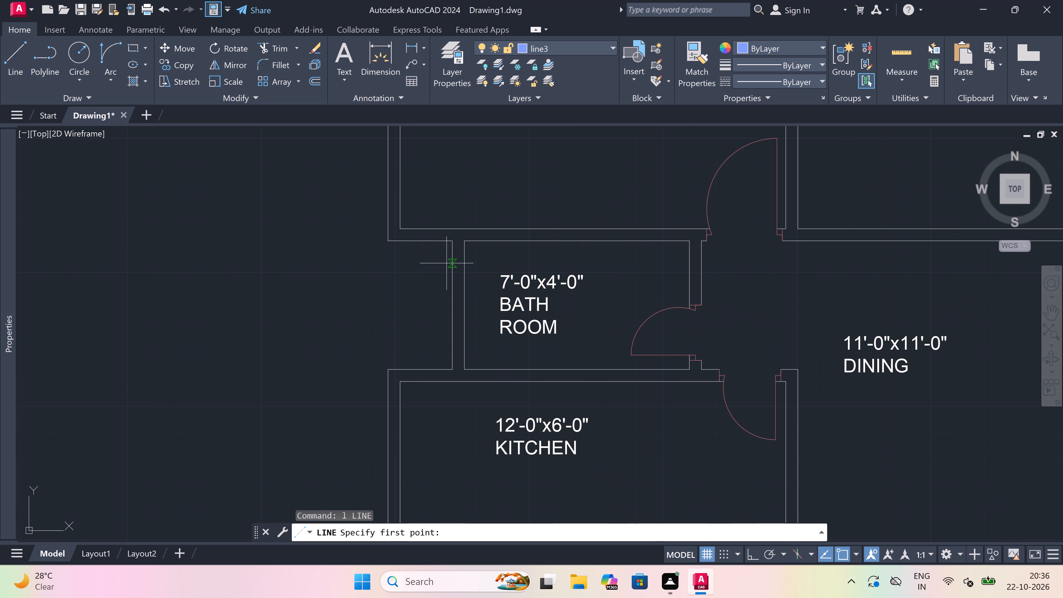
click(448, 264)
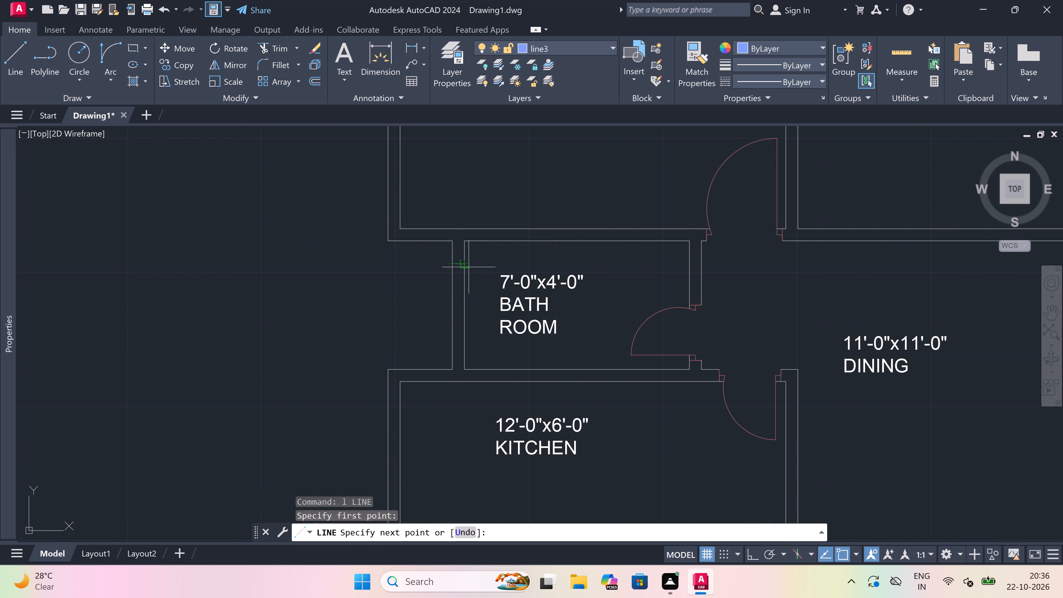
scroll(469, 267, up, 1)
key(F8)
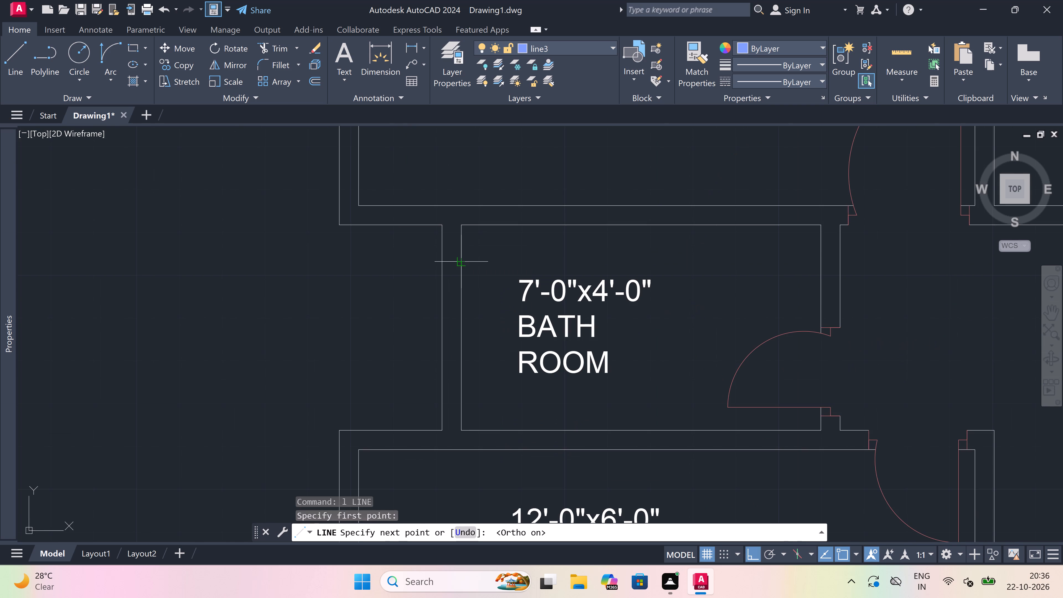
click(463, 263)
click(453, 266)
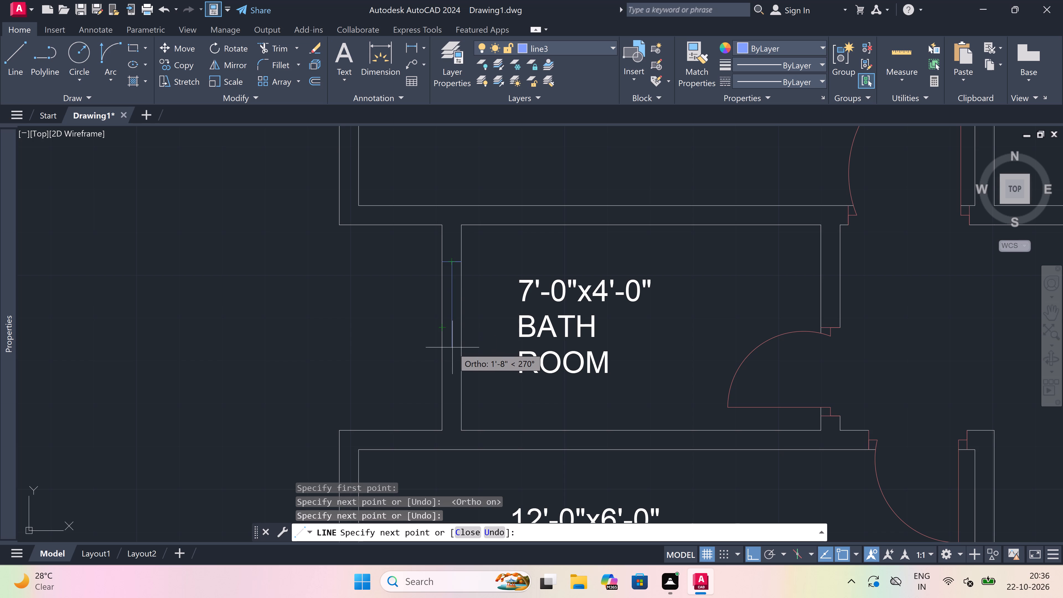
key(2)
text(')
key(space)
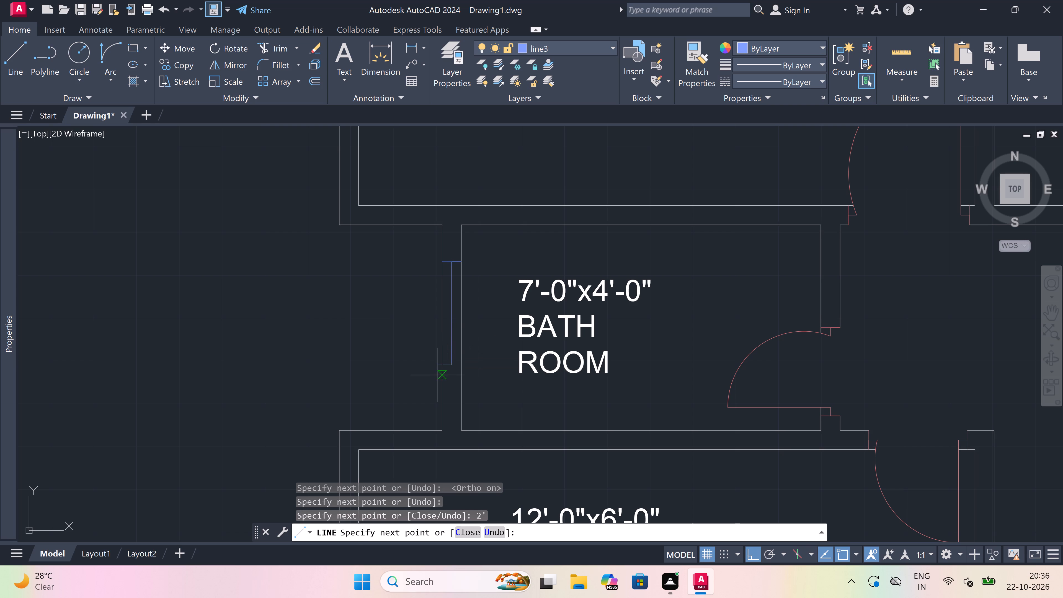
click(436, 367)
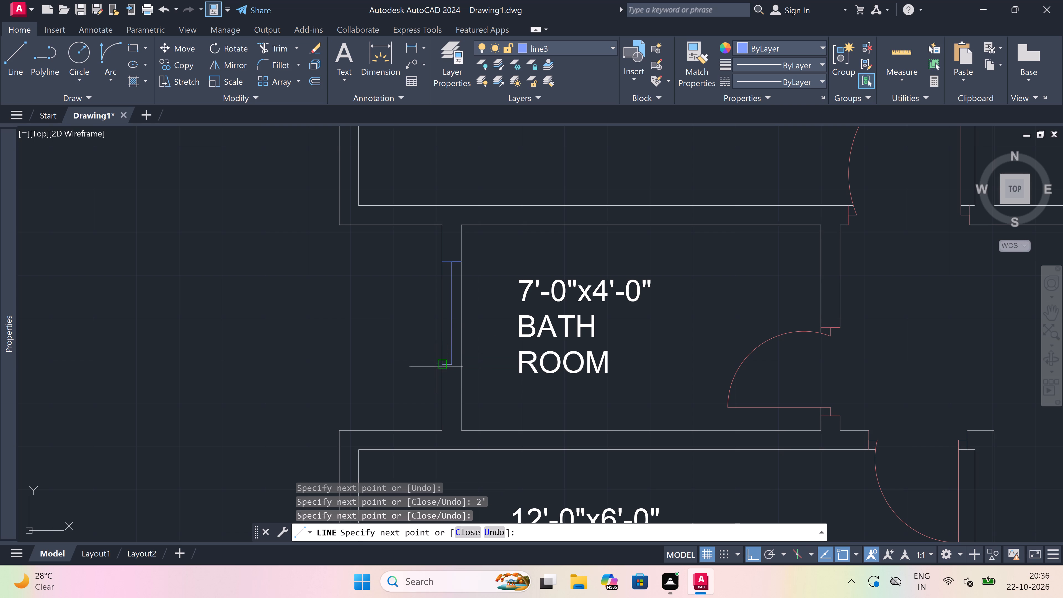
click(462, 363)
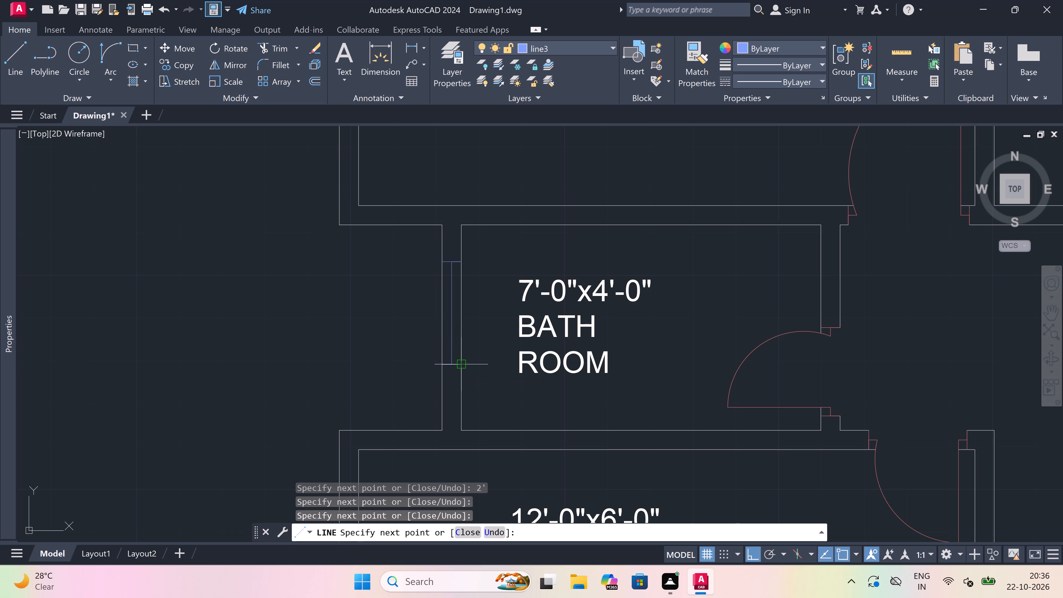
key(Escape)
Trim the inner and outer wall lines between the two end lines of the bathroom window.
text(tr)
key(space)
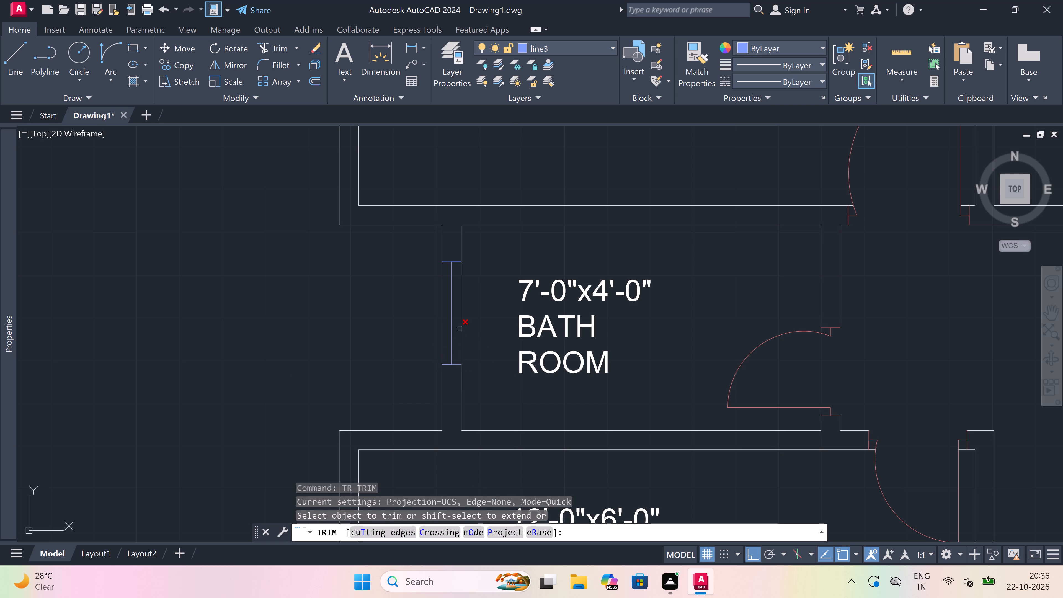
click(460, 328)
click(441, 310)
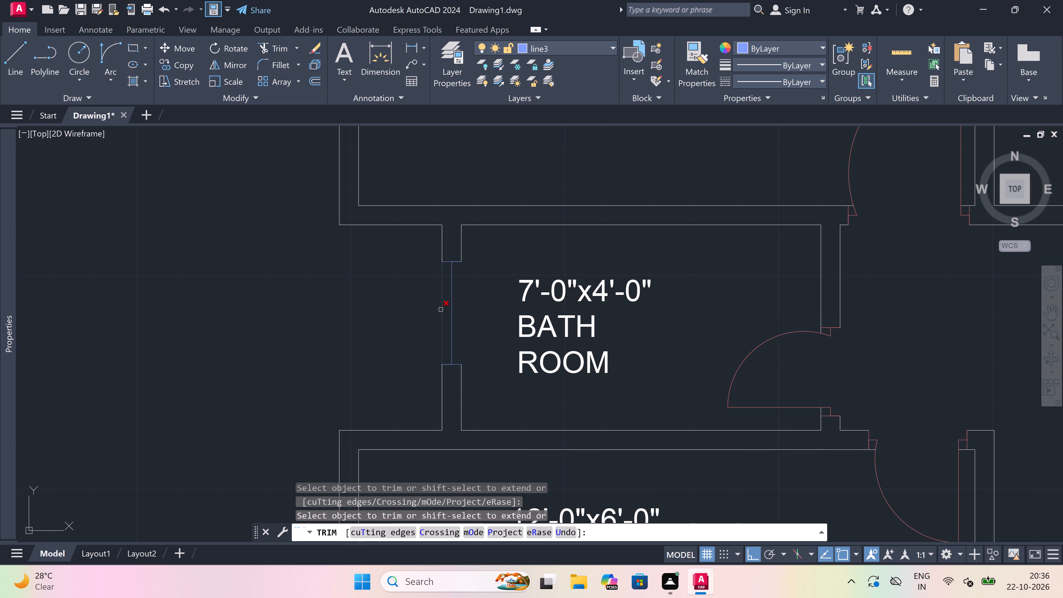
key(Escape)
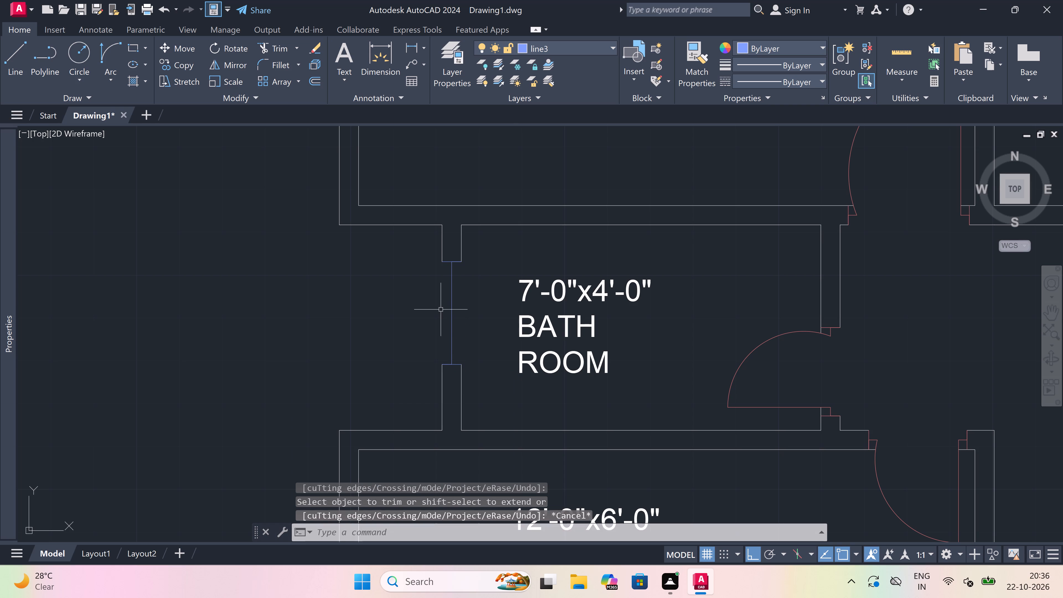
Draw the outer and inner face lines of the bathroom window between the ends of its two cross-wall lines.
text(l)
key(space)
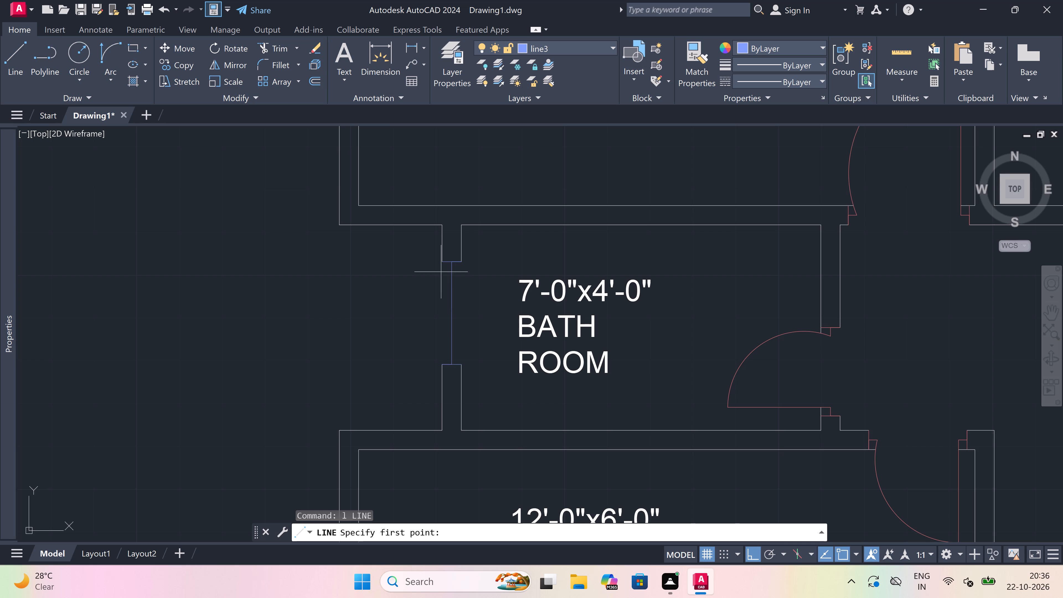
click(440, 265)
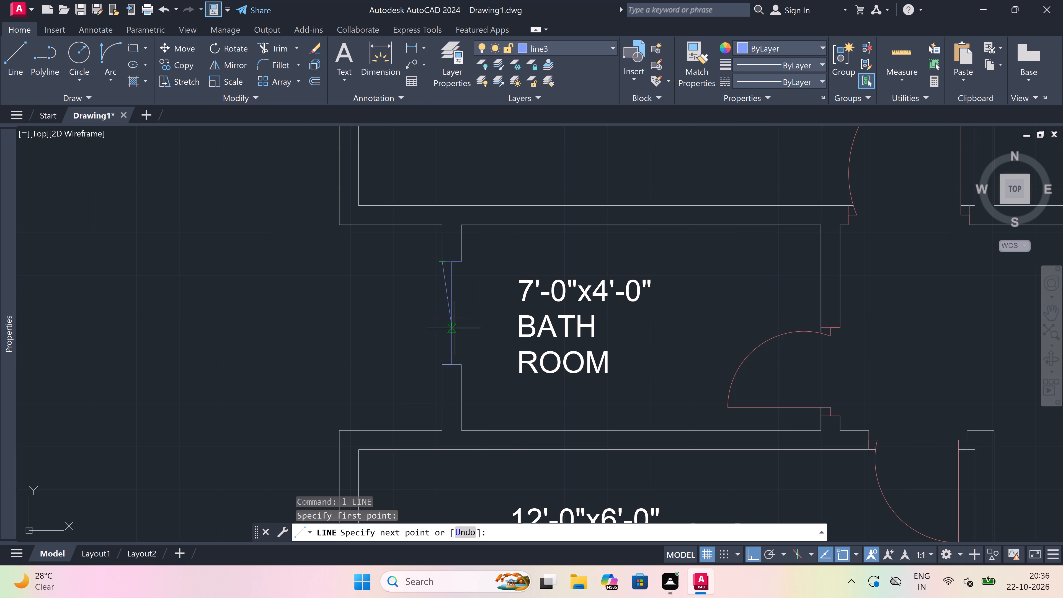
click(440, 366)
key(Escape)
key(space)
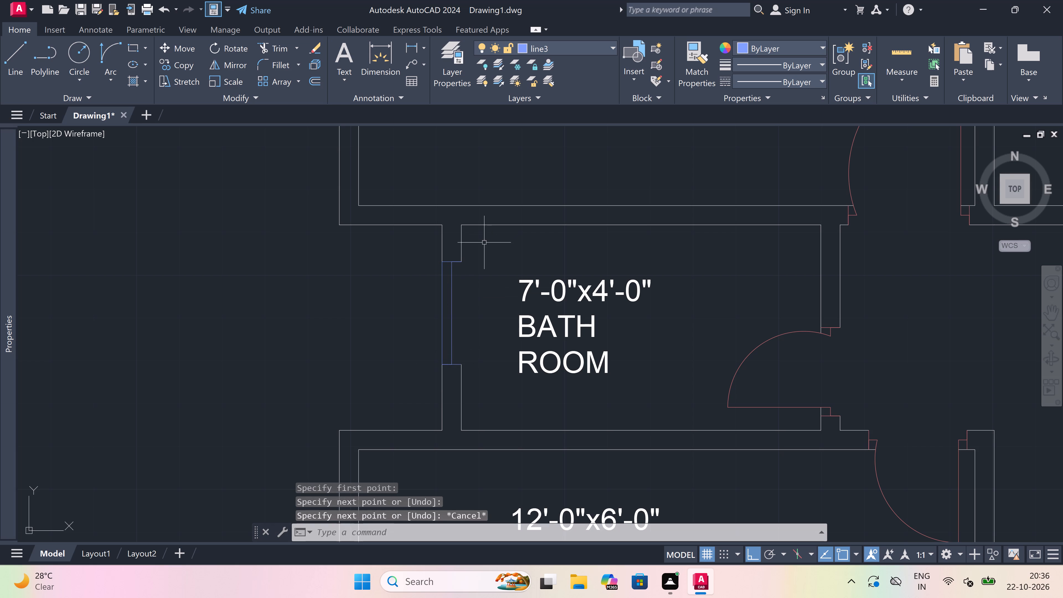
click(463, 266)
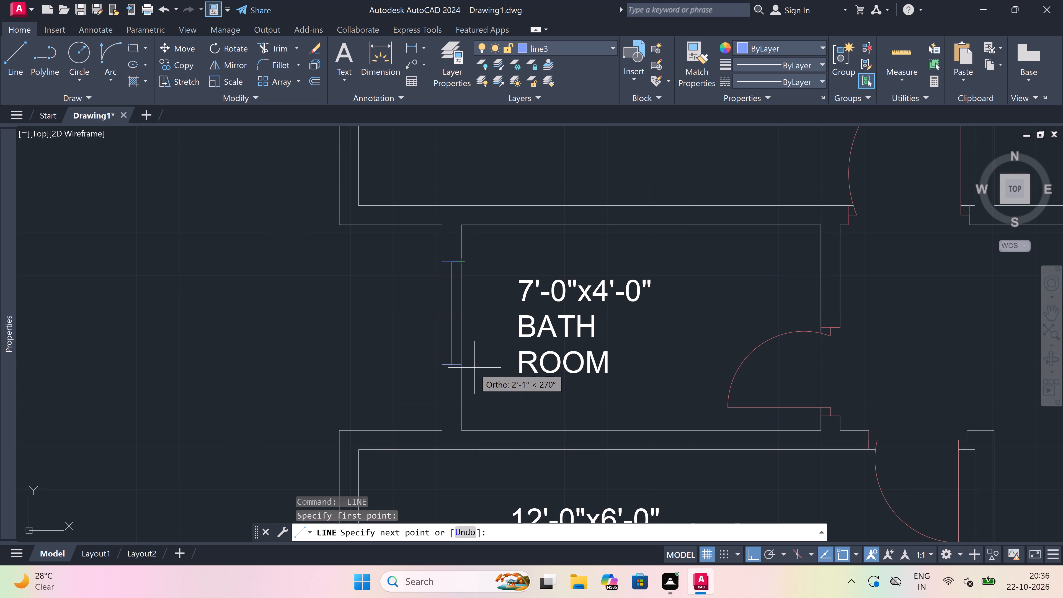
click(462, 364)
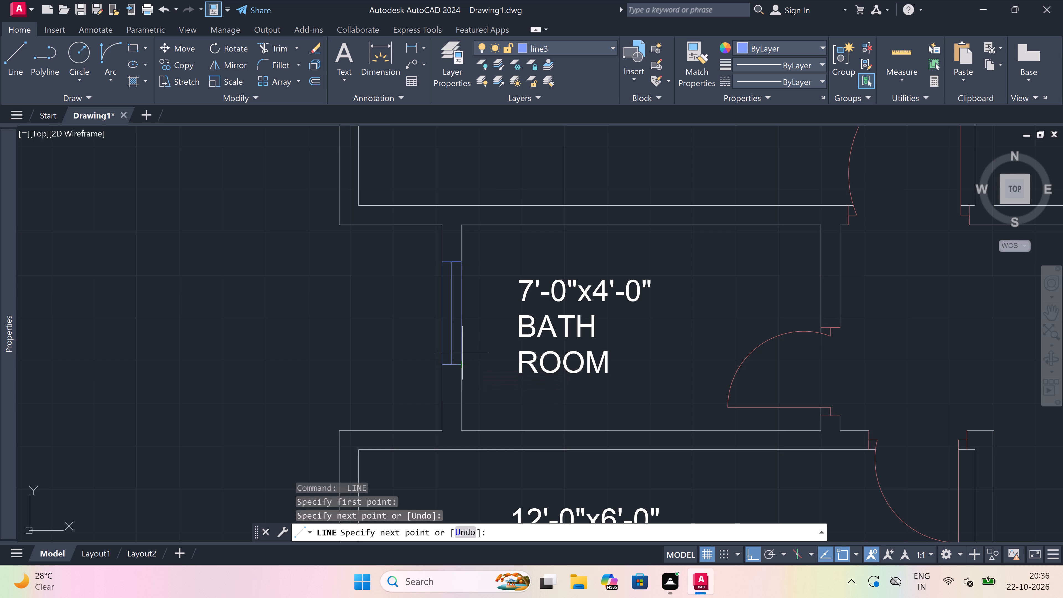
key(Escape)
Draw a window in the kitchen's west wall on layer line3: a 3' centre line between two cross-wall end lines.
scroll(471, 268, down, 4)
scroll(458, 316, up, 3)
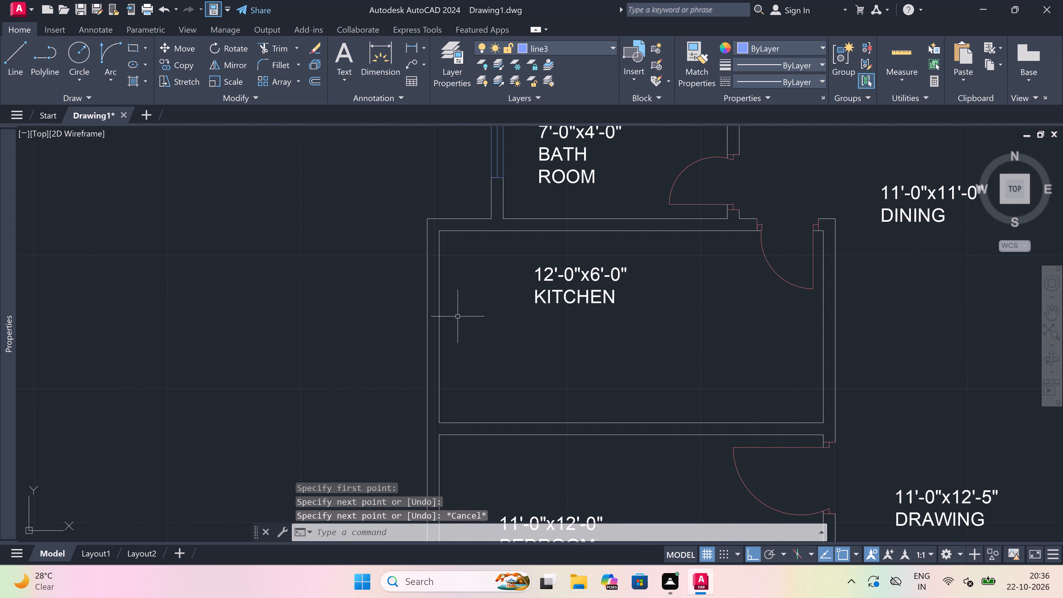
key(space)
click(437, 359)
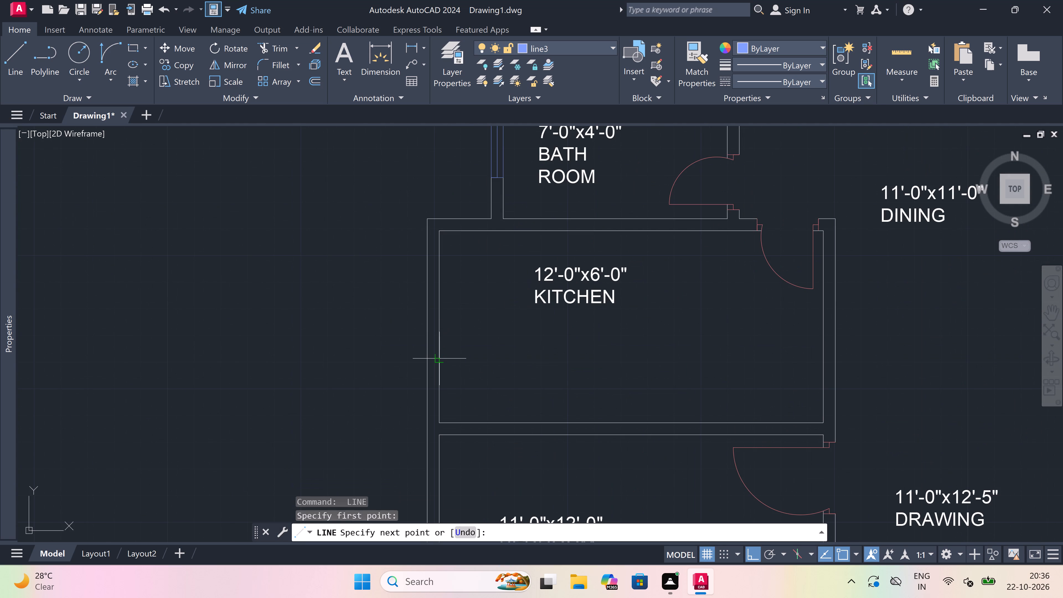
click(425, 359)
scroll(425, 359, up, 2)
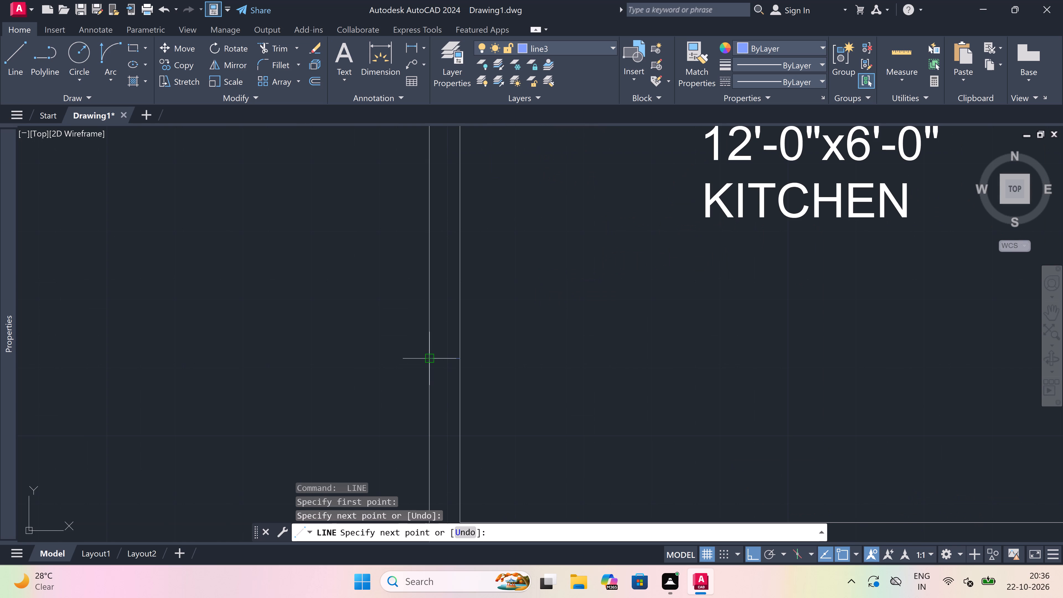
drag(444, 360, 444, 355)
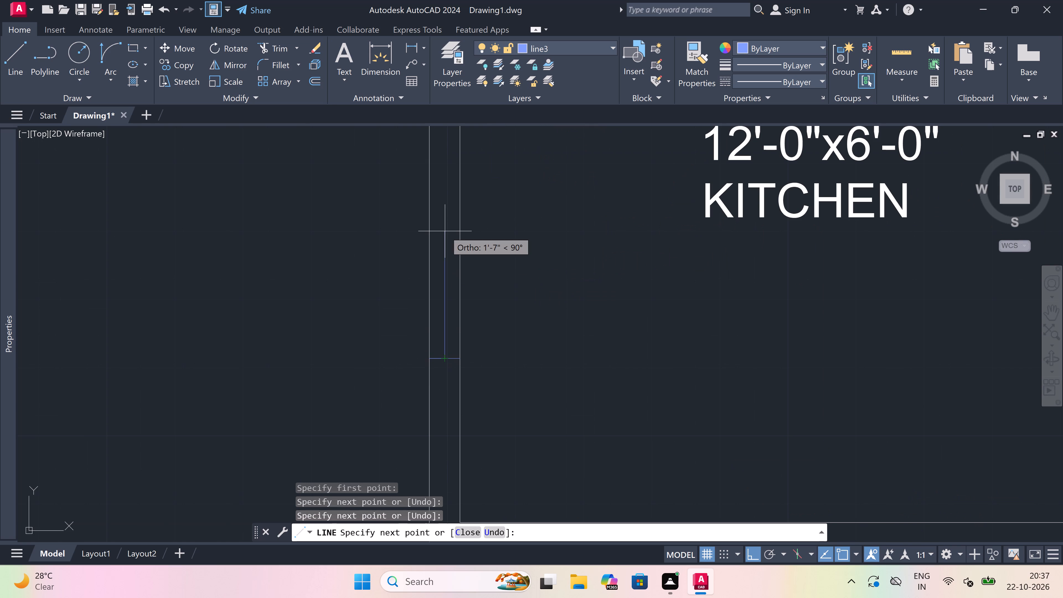
text(3')
key(space)
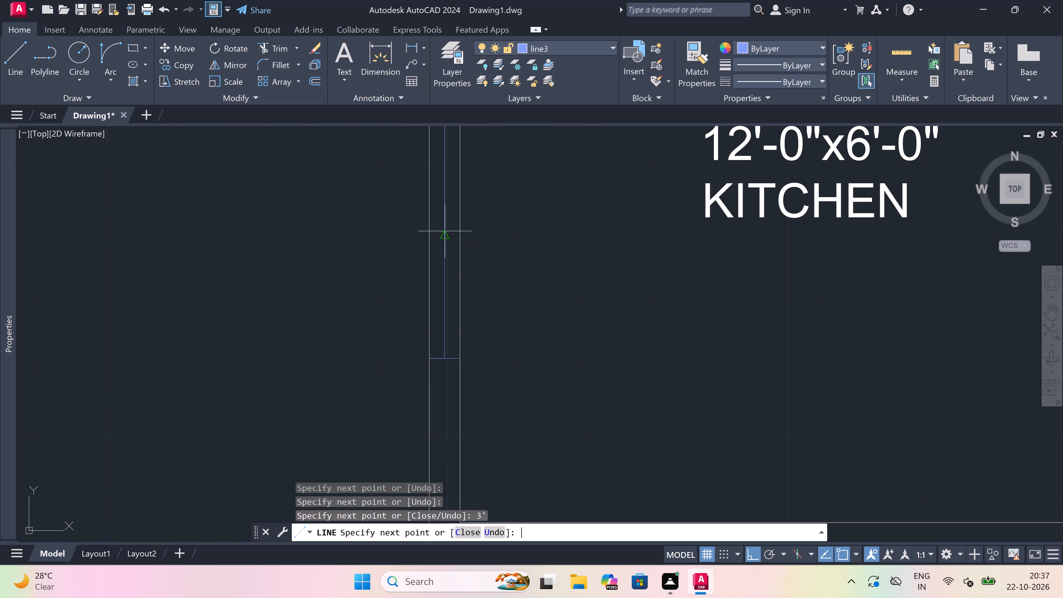
scroll(445, 222, down, 4)
scroll(436, 203, up, 2)
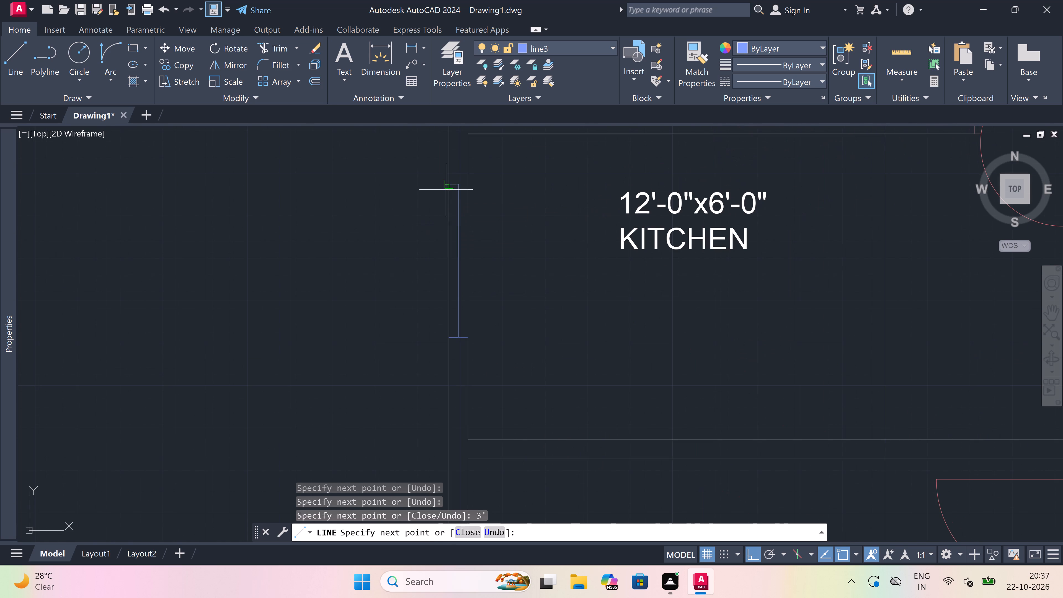
click(451, 182)
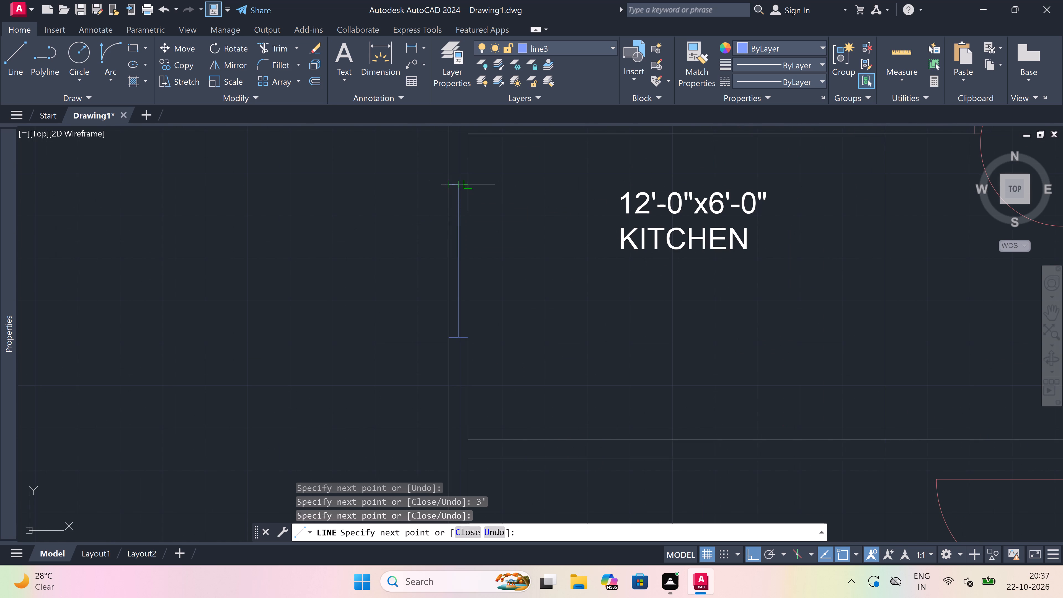
click(468, 180)
key(Escape)
Trim the inner and outer wall lines between the two end lines of the kitchen window.
text(tr)
key(space)
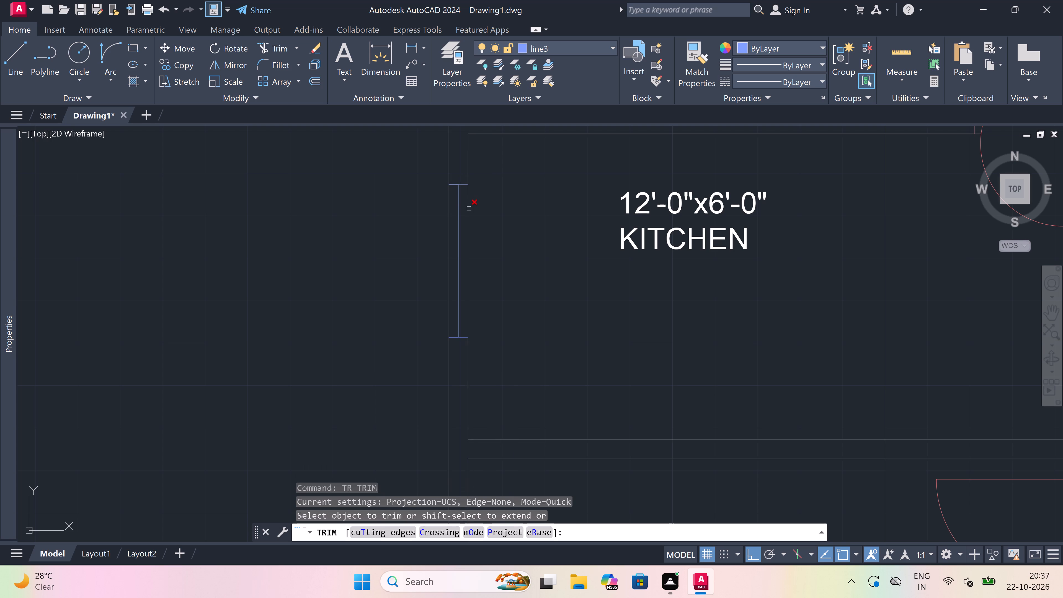
click(469, 212)
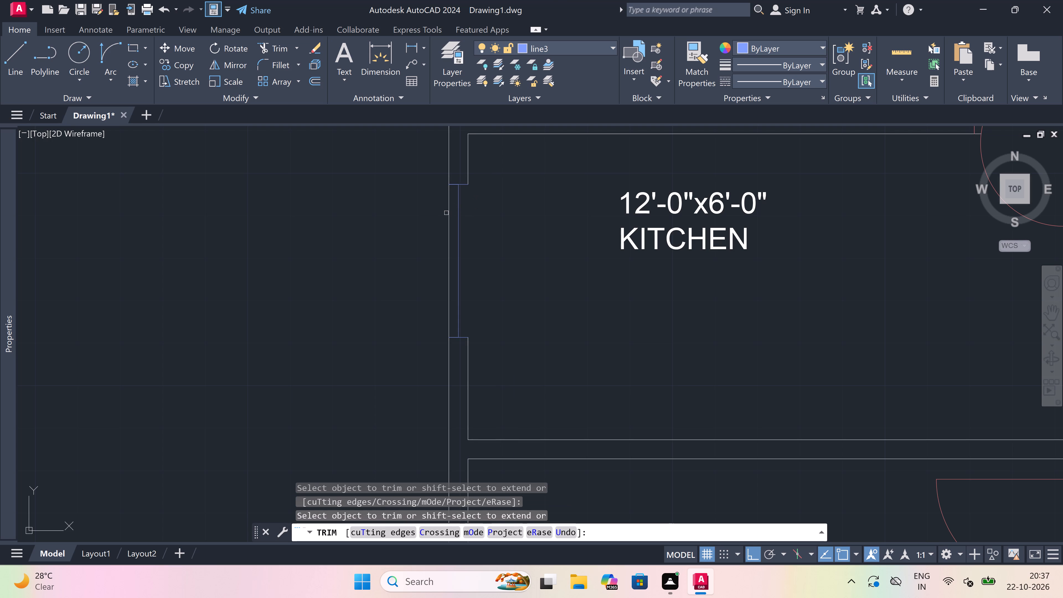
click(449, 214)
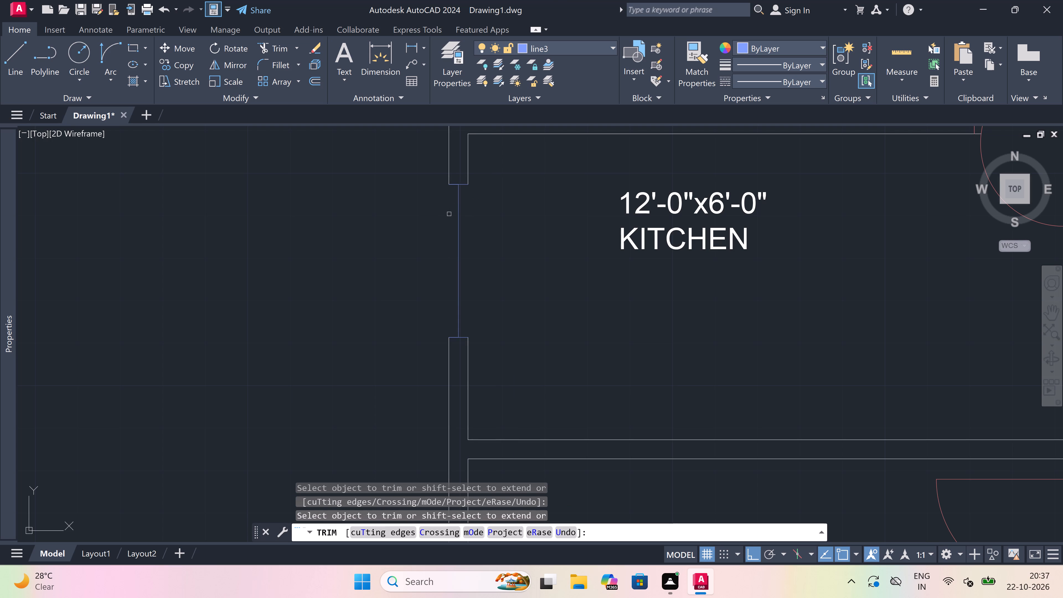
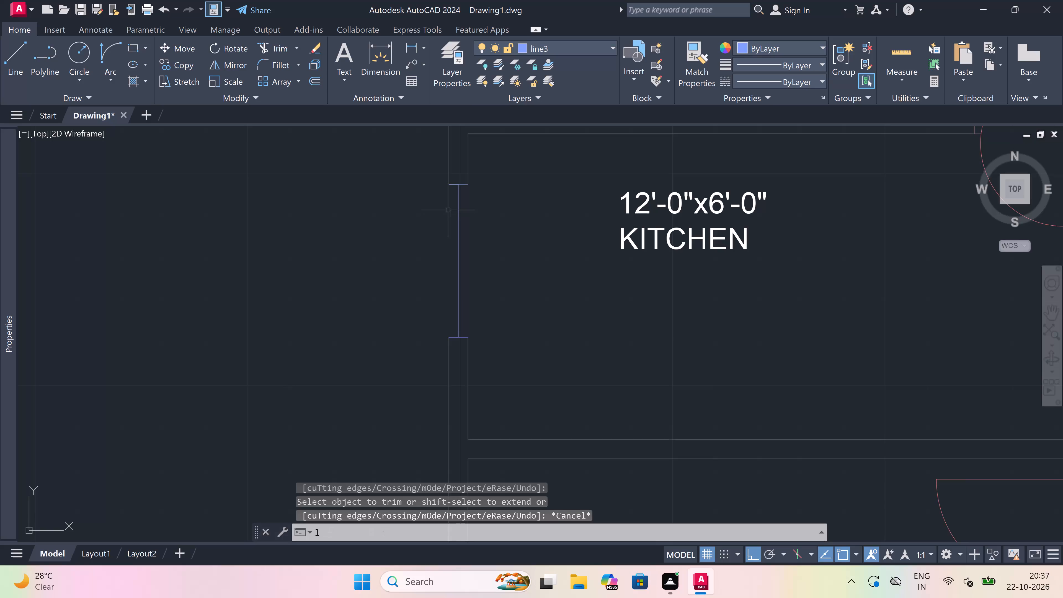
Draw the outer and inner face lines of the kitchen window between the ends of its two cross-wall lines.
key(space)
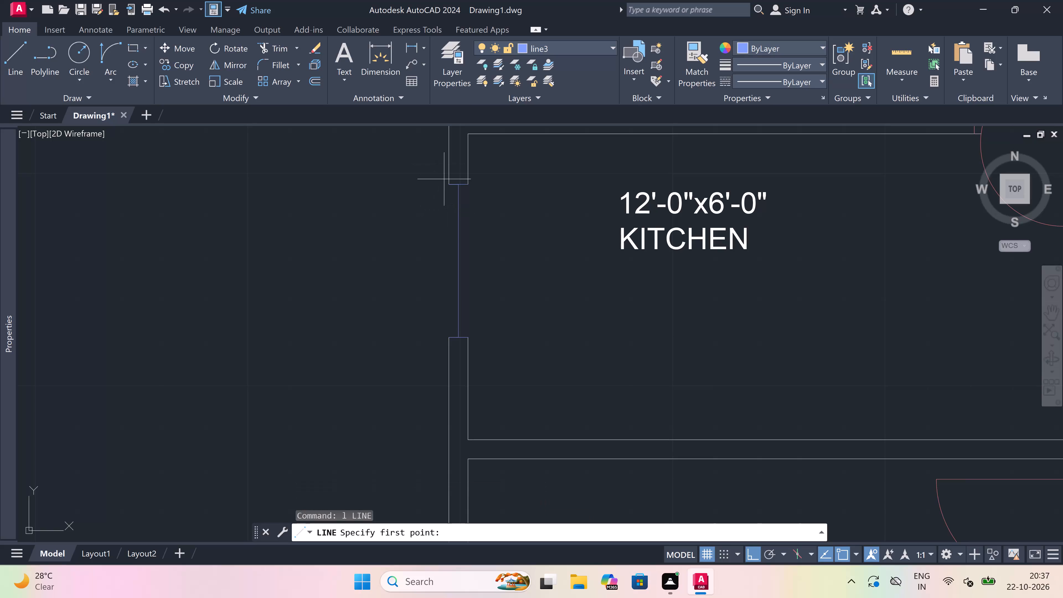
drag(447, 184, 450, 192)
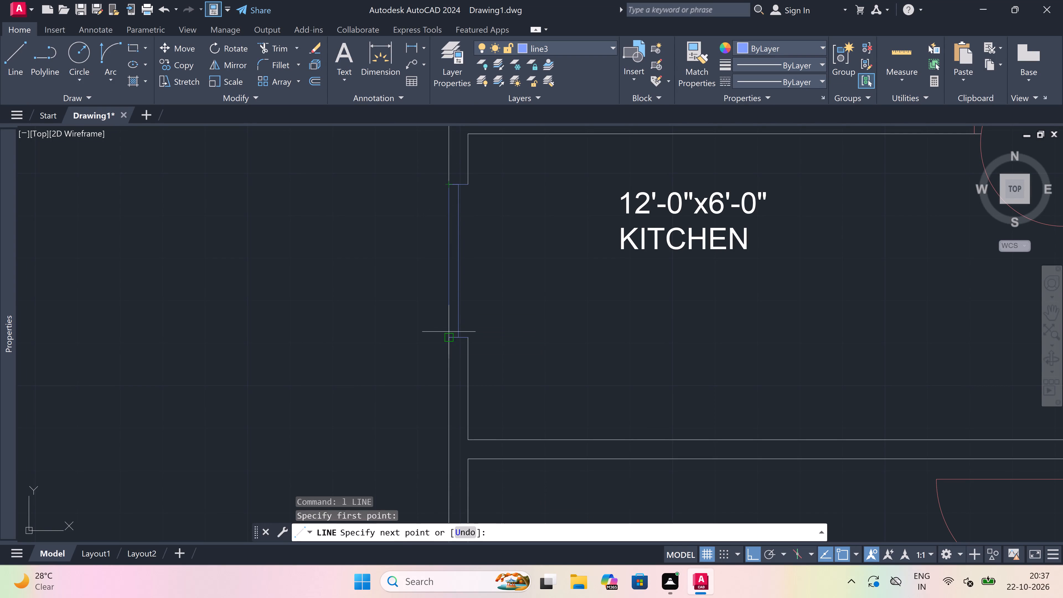
click(450, 339)
key(Escape)
key(space)
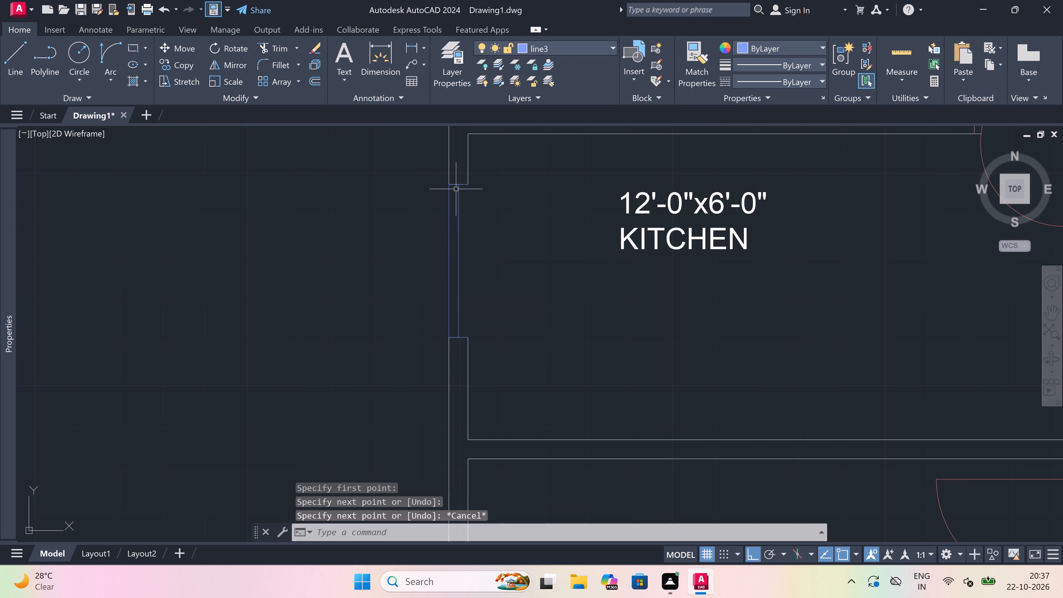
click(472, 184)
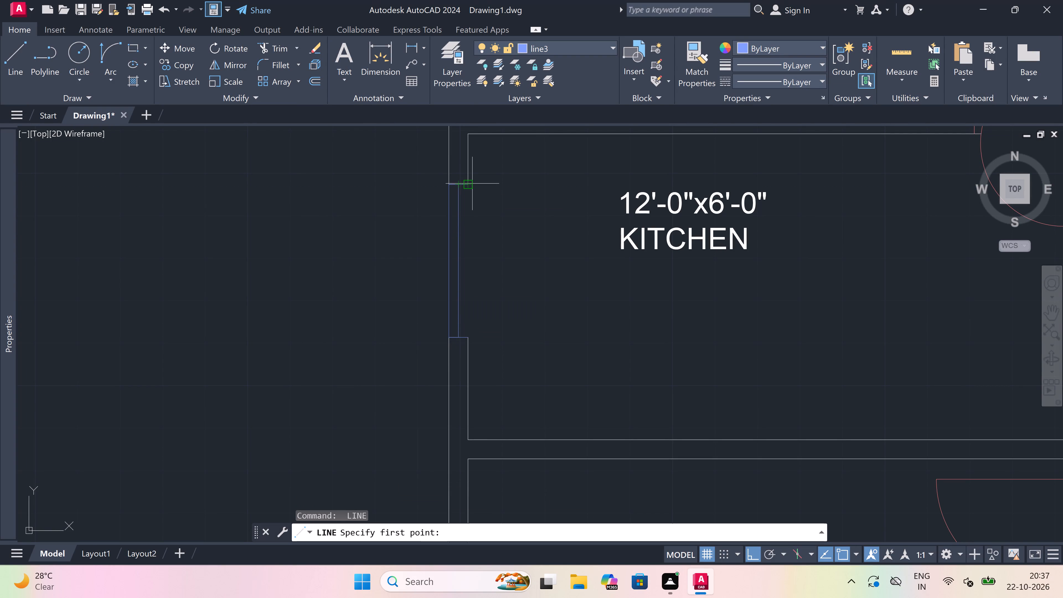
click(469, 341)
key(Escape)
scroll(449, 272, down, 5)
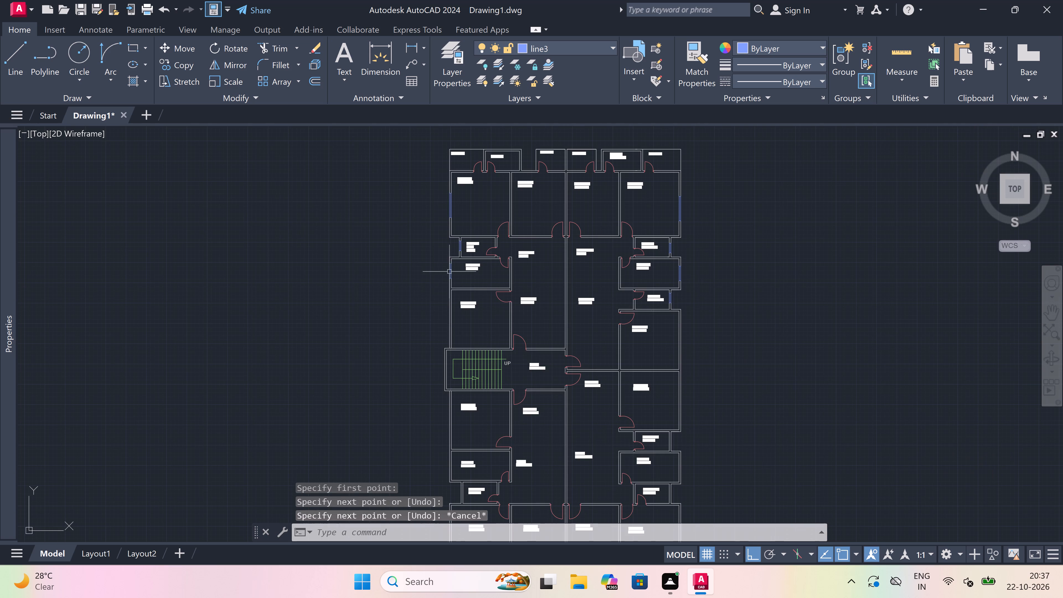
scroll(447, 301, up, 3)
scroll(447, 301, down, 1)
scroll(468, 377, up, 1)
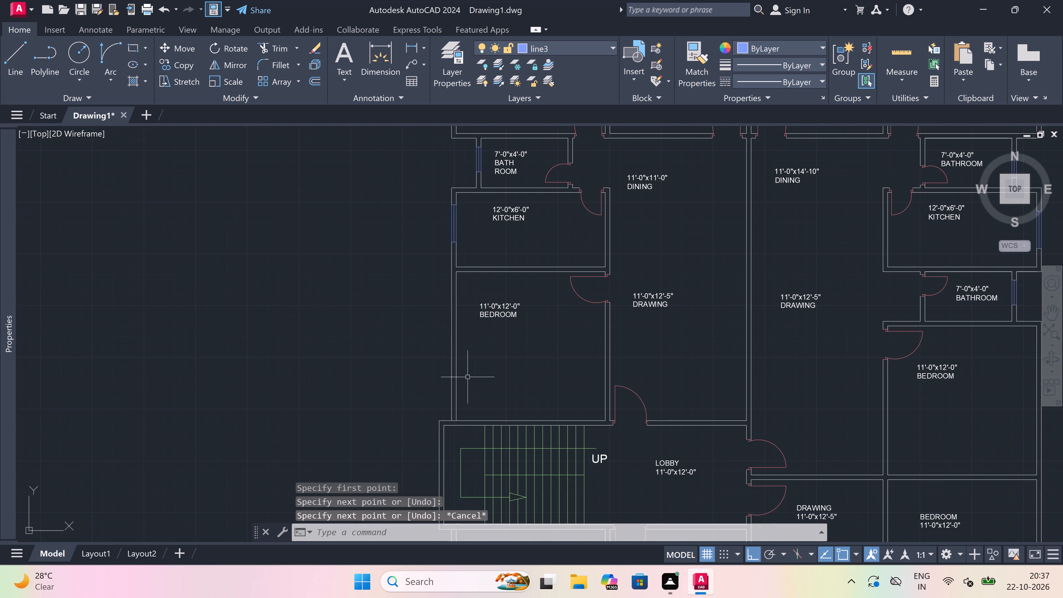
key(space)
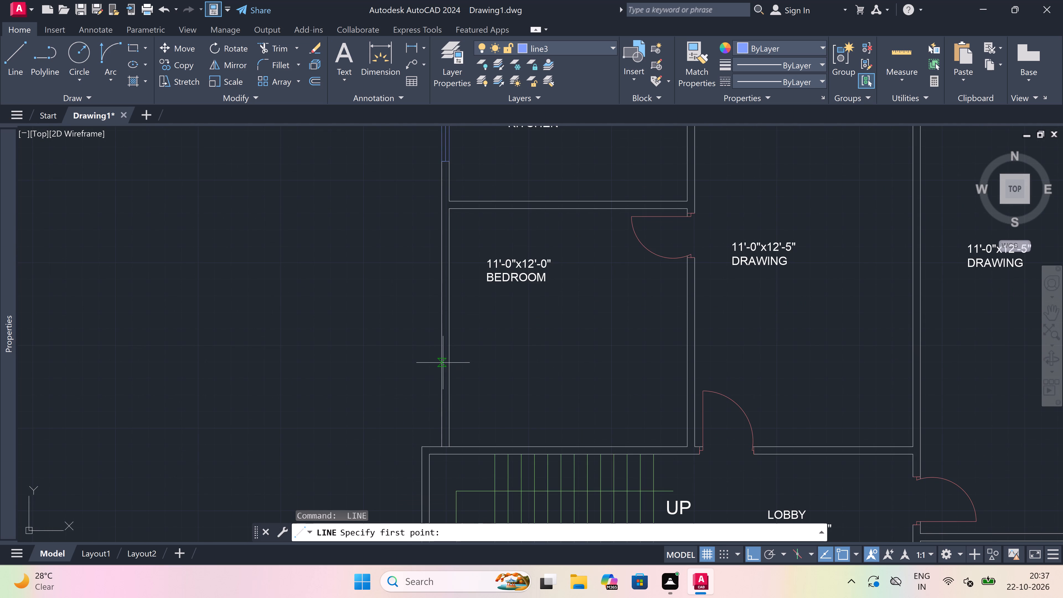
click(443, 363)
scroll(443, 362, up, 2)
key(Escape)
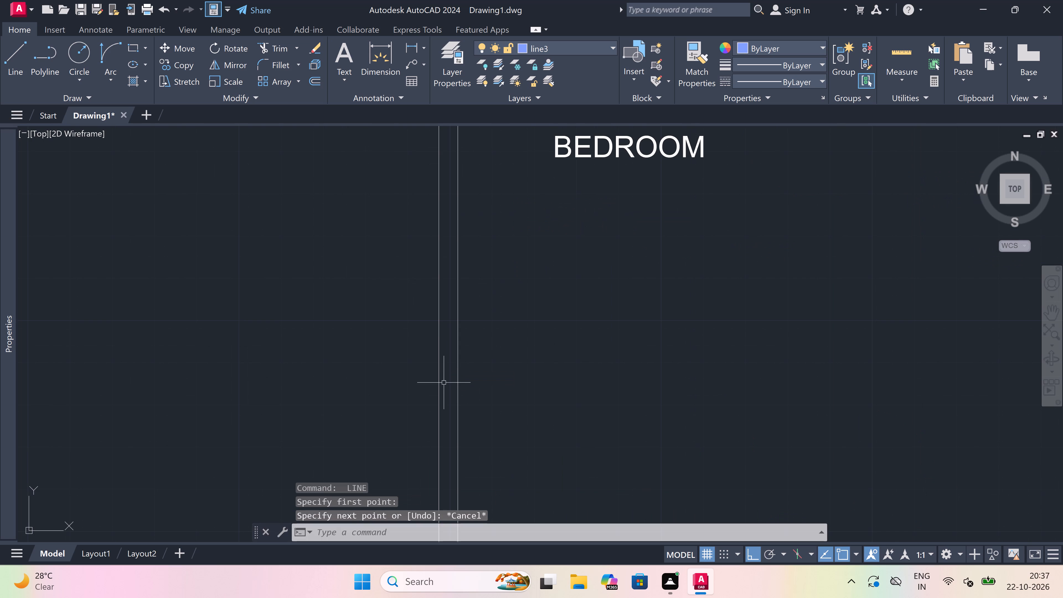
Draw a window in the west wall of the bedroom below the kitchen: a 5' centre line between two cross-wall end lines.
key(space)
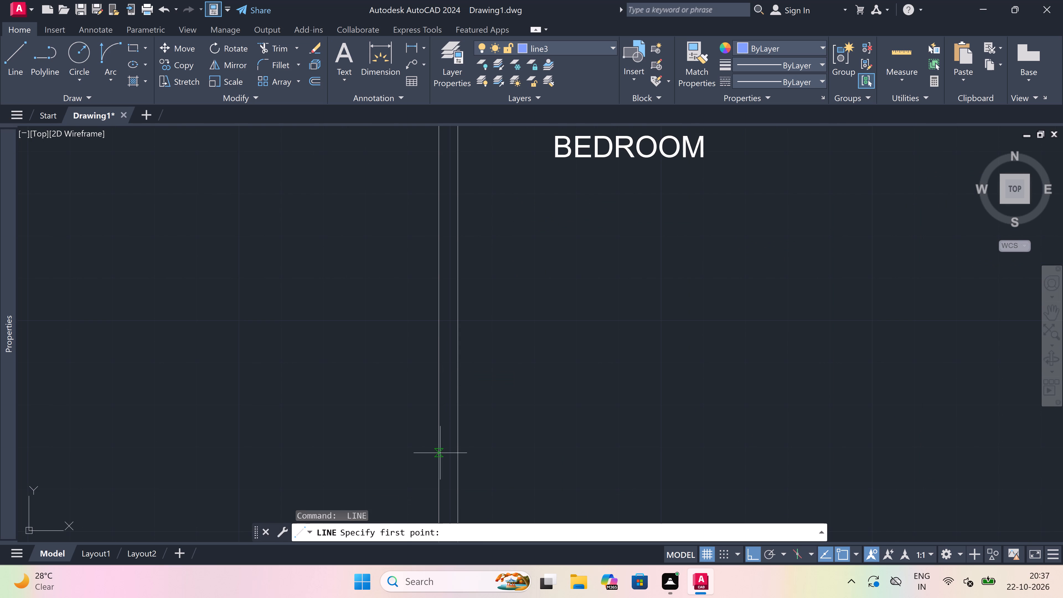
click(440, 453)
click(454, 455)
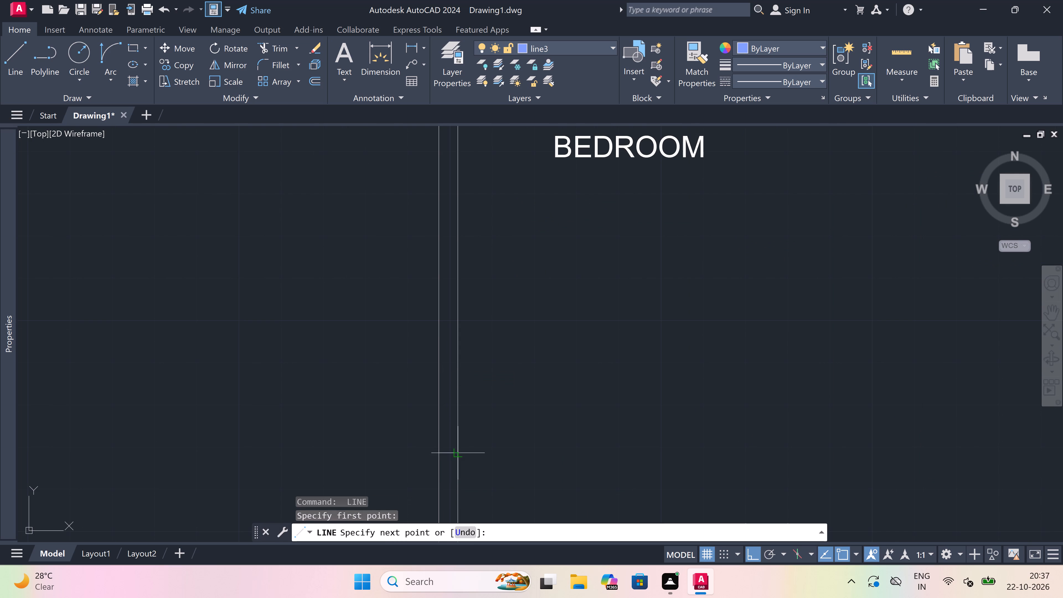
drag(448, 450, 448, 441)
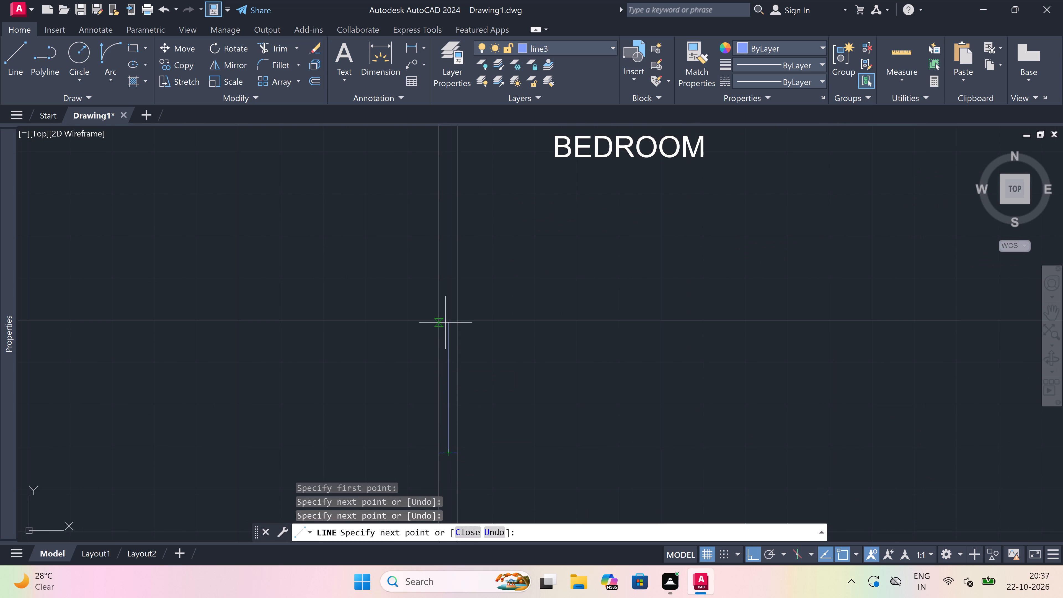
text(5')
key(space)
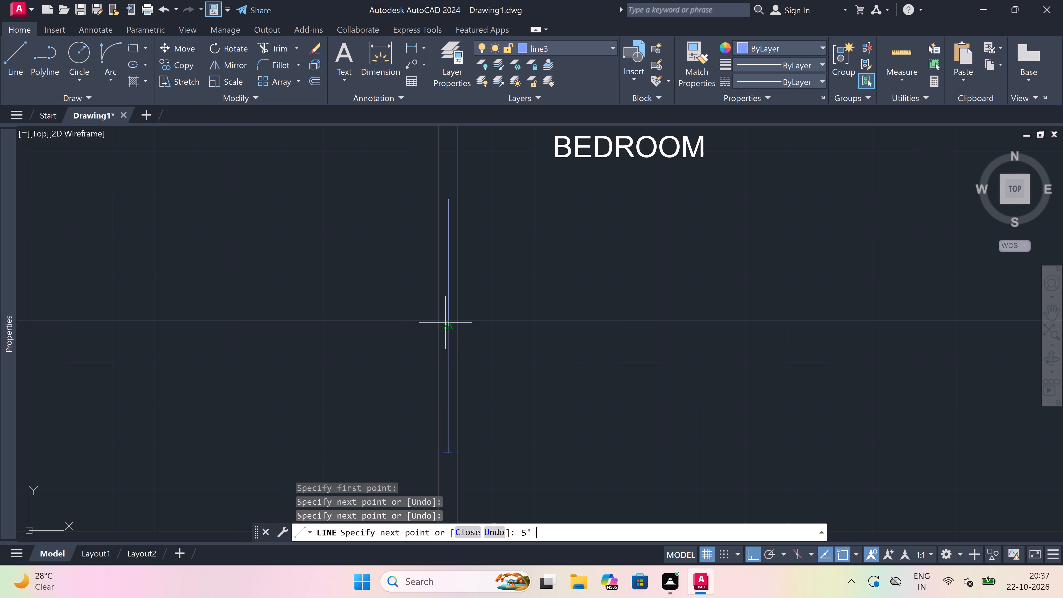
click(440, 197)
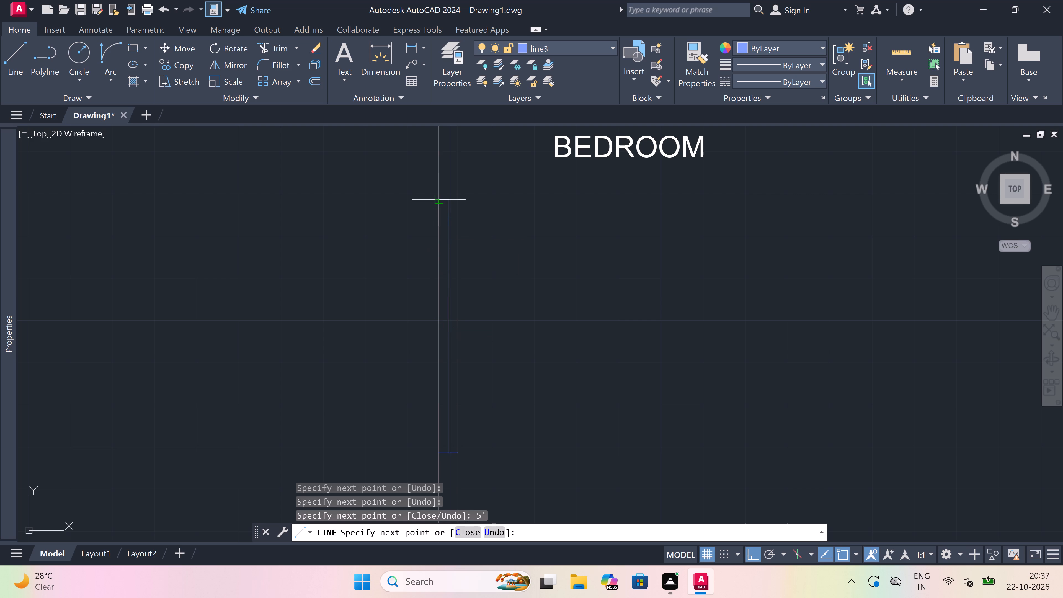
click(461, 197)
key(Escape)
Trim the inner and outer wall lines between the two end lines of the bedroom window.
text(tr)
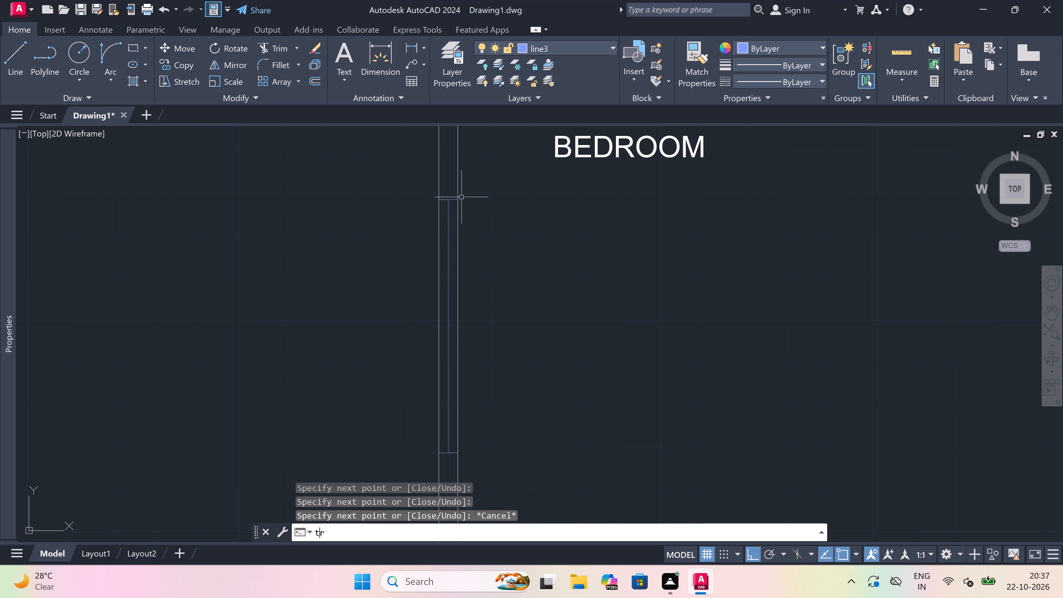
key(space)
click(456, 266)
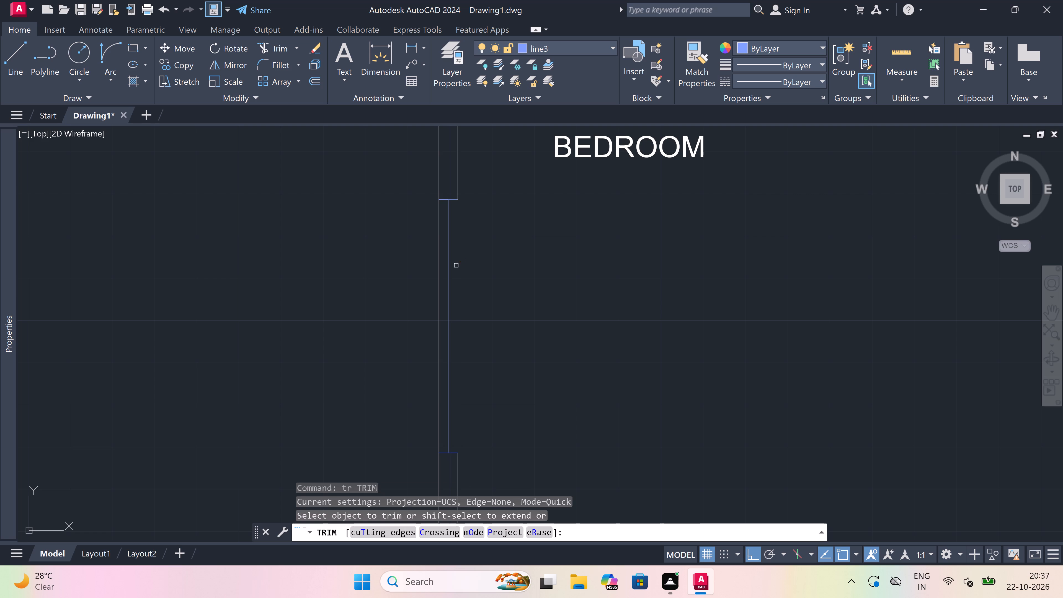
click(439, 255)
key(Escape)
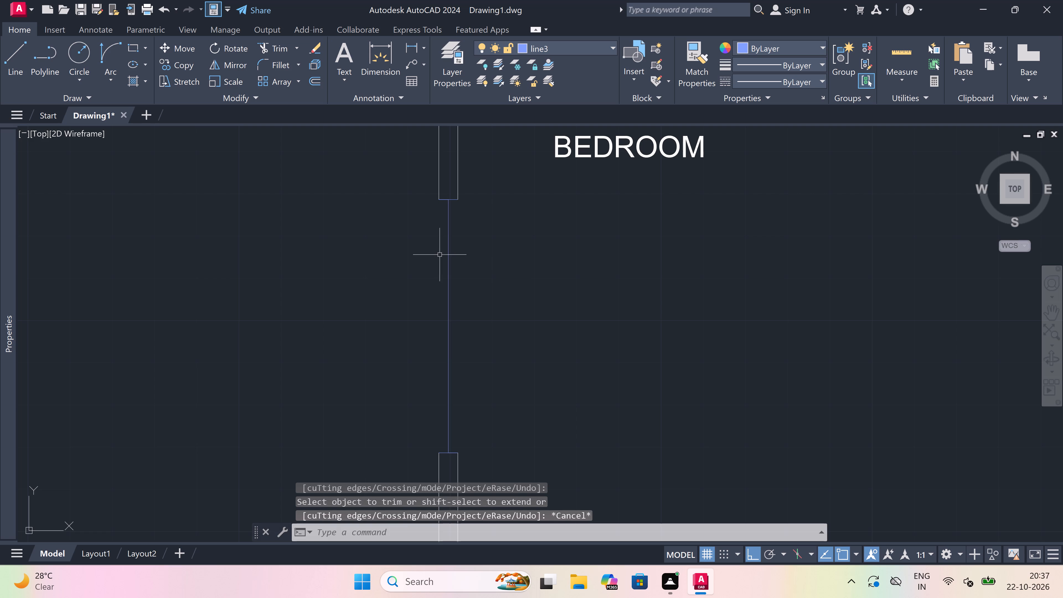
Draw the outer and inner face lines of the bedroom window between the ends of its two cross-wall lines.
key(l)
key(space)
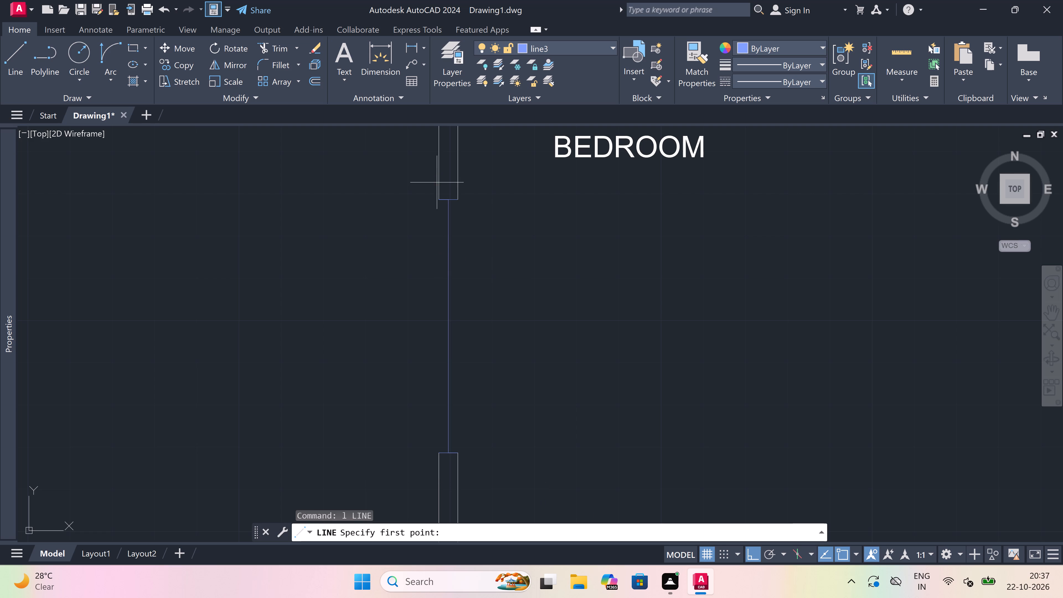
click(440, 200)
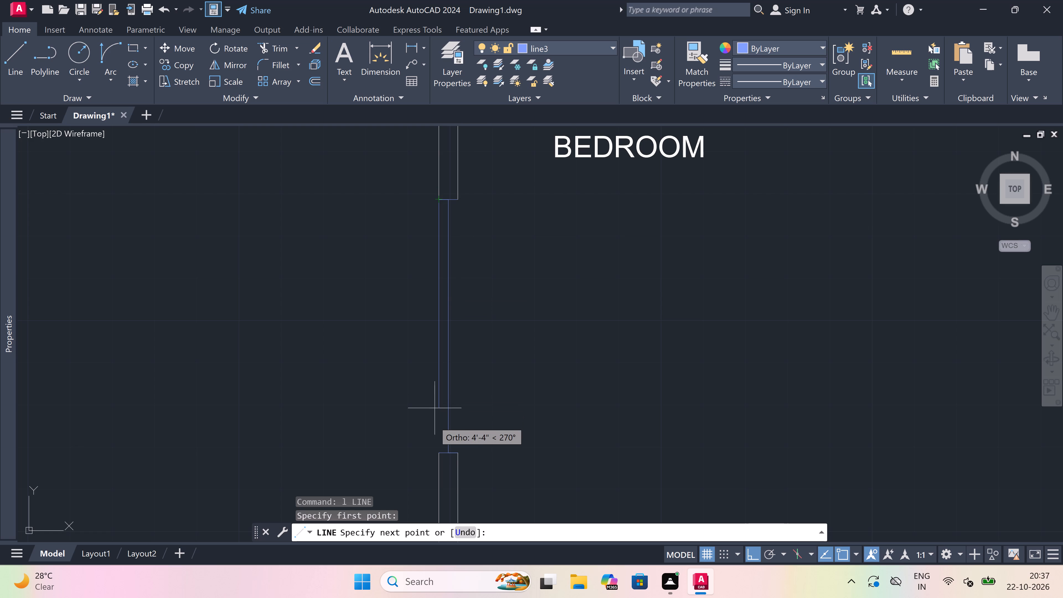
click(440, 456)
key(Escape)
key(space)
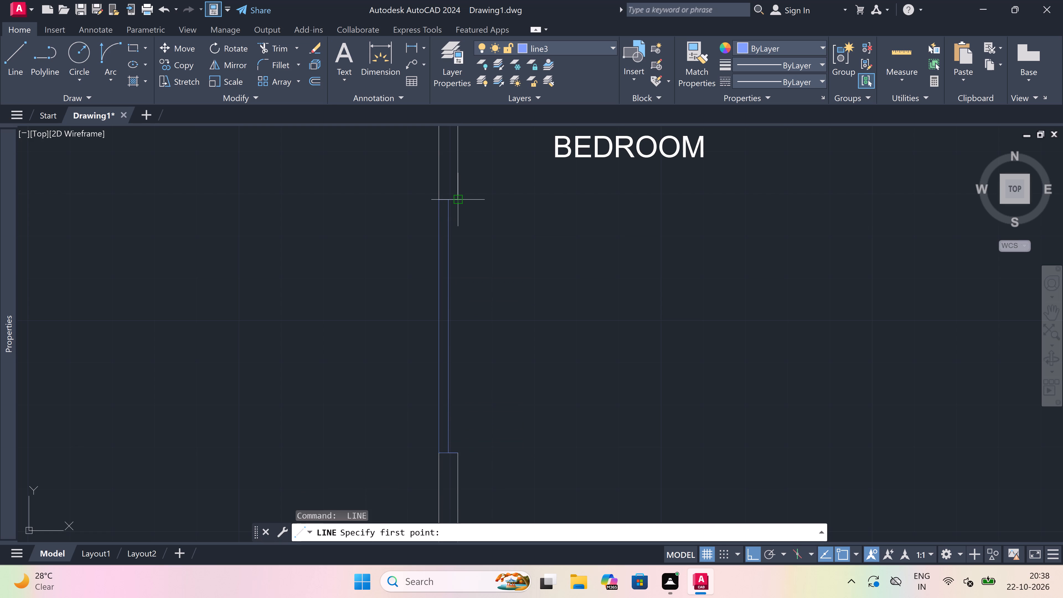
click(459, 199)
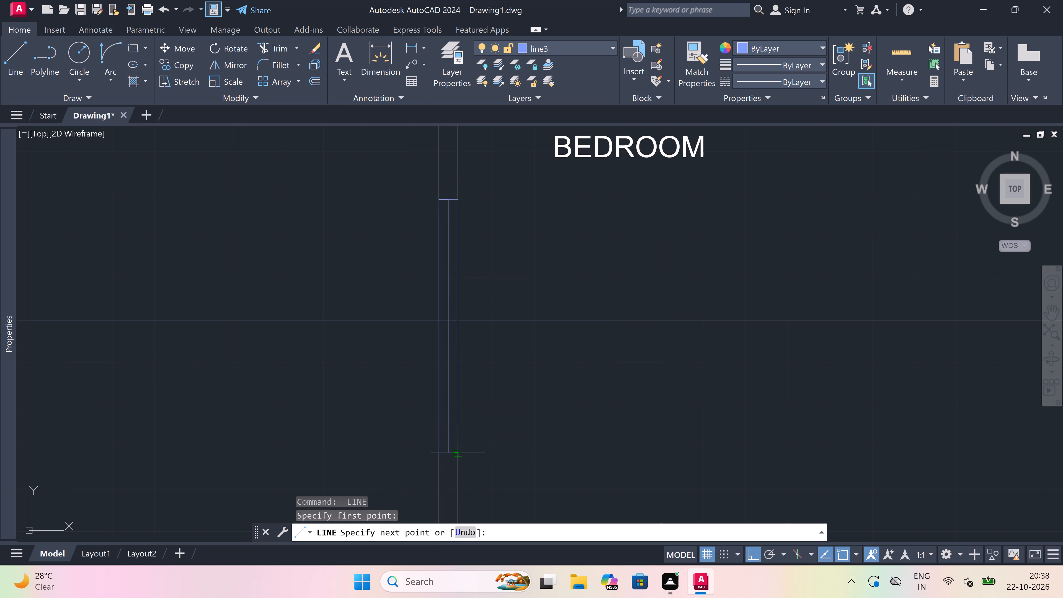
click(460, 457)
key(Escape)
Draw the upper cross-wall end line of a window in the staircase's west wall and start its centre line from the midpoint.
scroll(496, 221, down, 4)
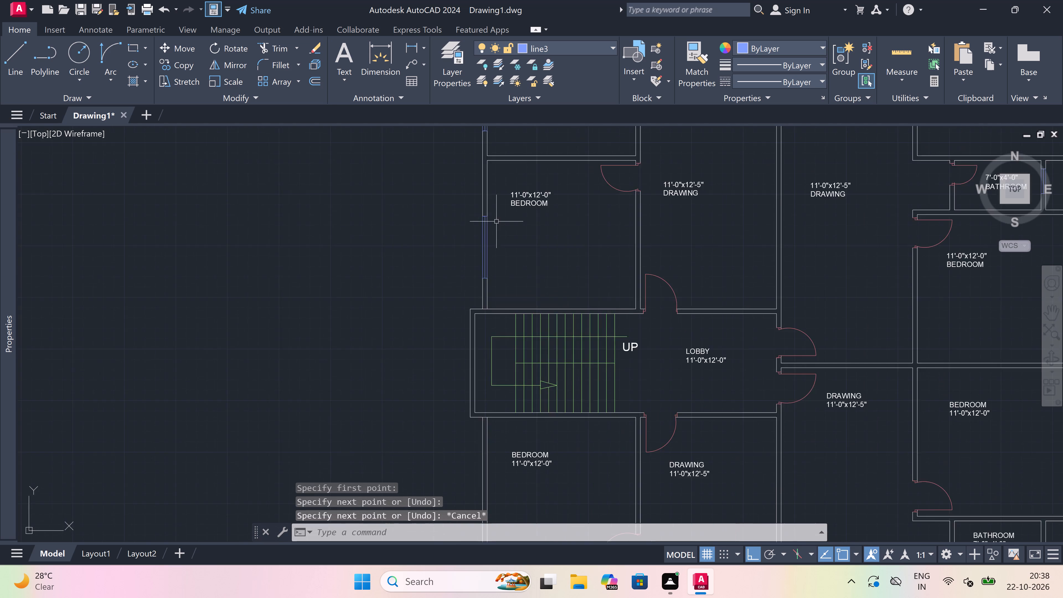
scroll(485, 328, up, 3)
scroll(473, 277, down, 3)
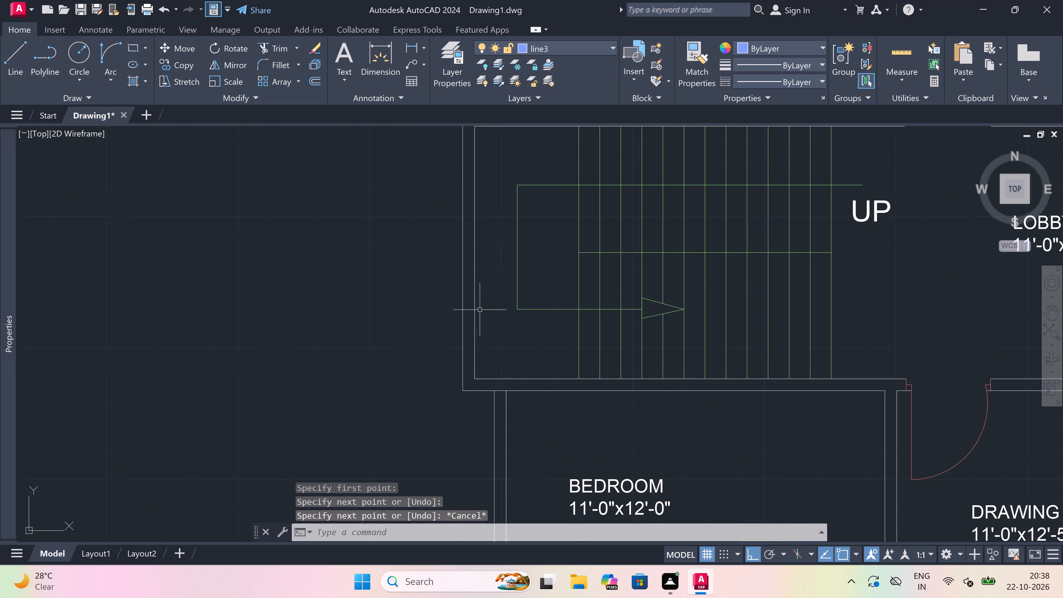
scroll(471, 252, up, 2)
key(space)
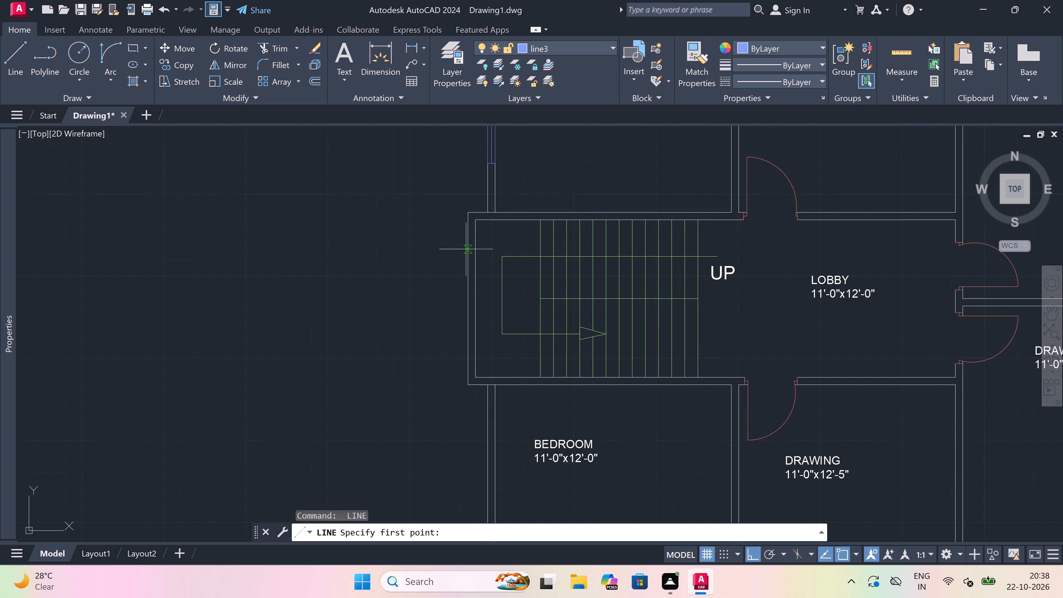
click(466, 247)
scroll(468, 246, up, 3)
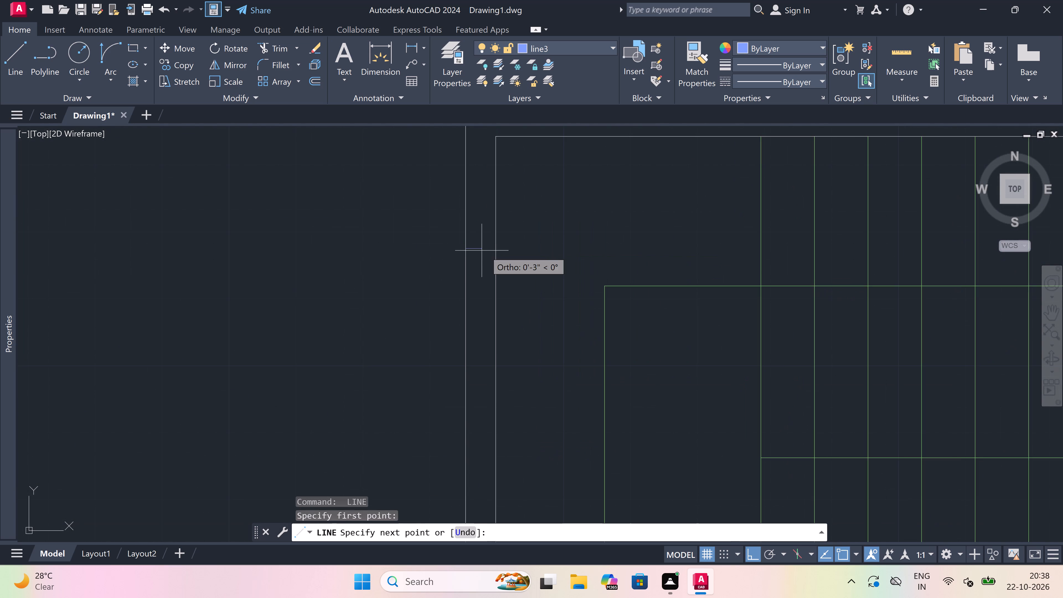
click(493, 250)
click(478, 248)
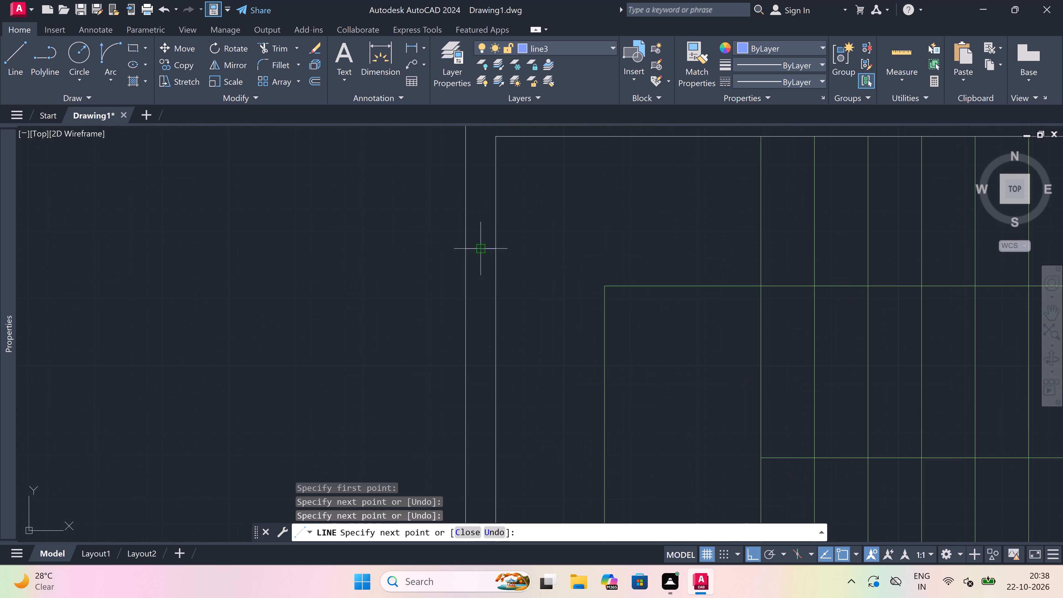
scroll(478, 248, down, 2)
scroll(480, 292, up, 2)
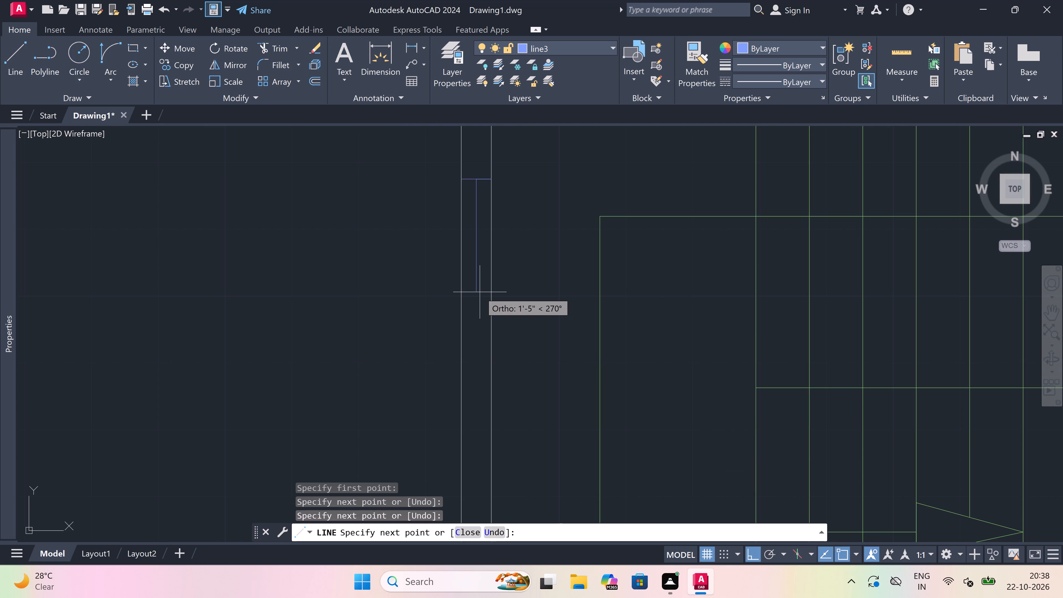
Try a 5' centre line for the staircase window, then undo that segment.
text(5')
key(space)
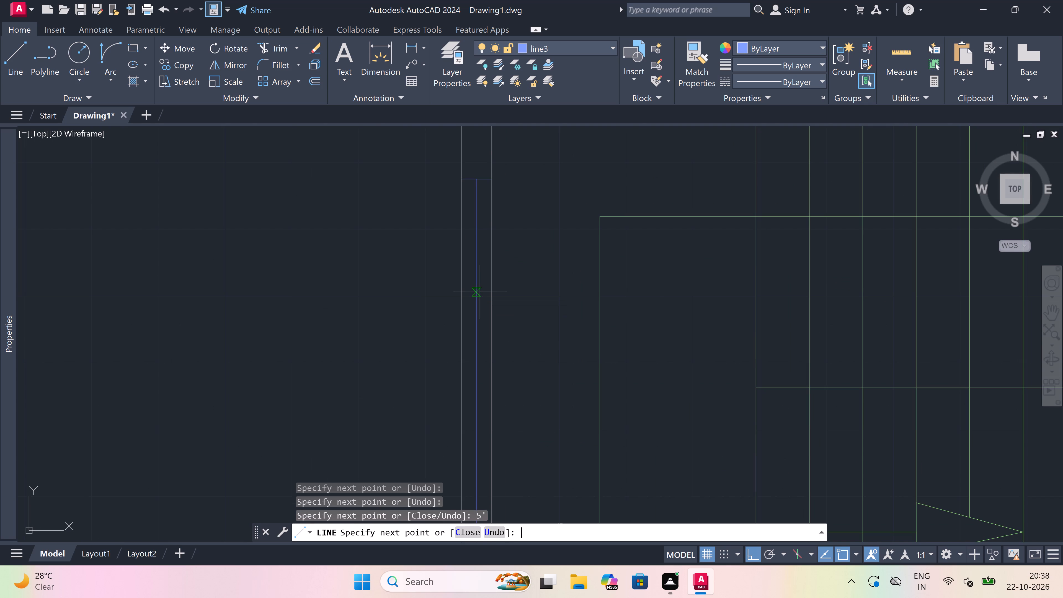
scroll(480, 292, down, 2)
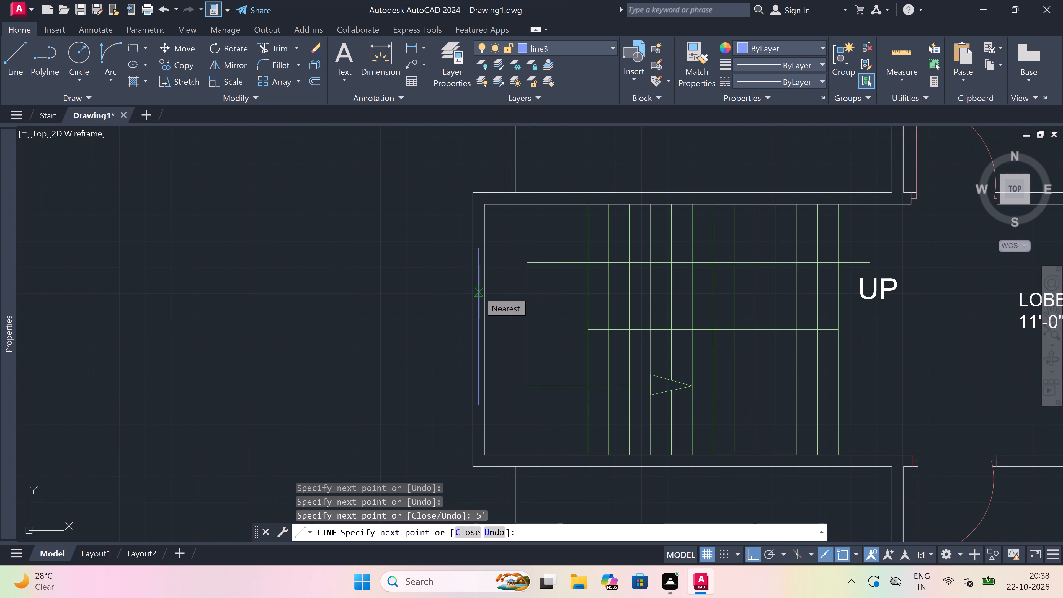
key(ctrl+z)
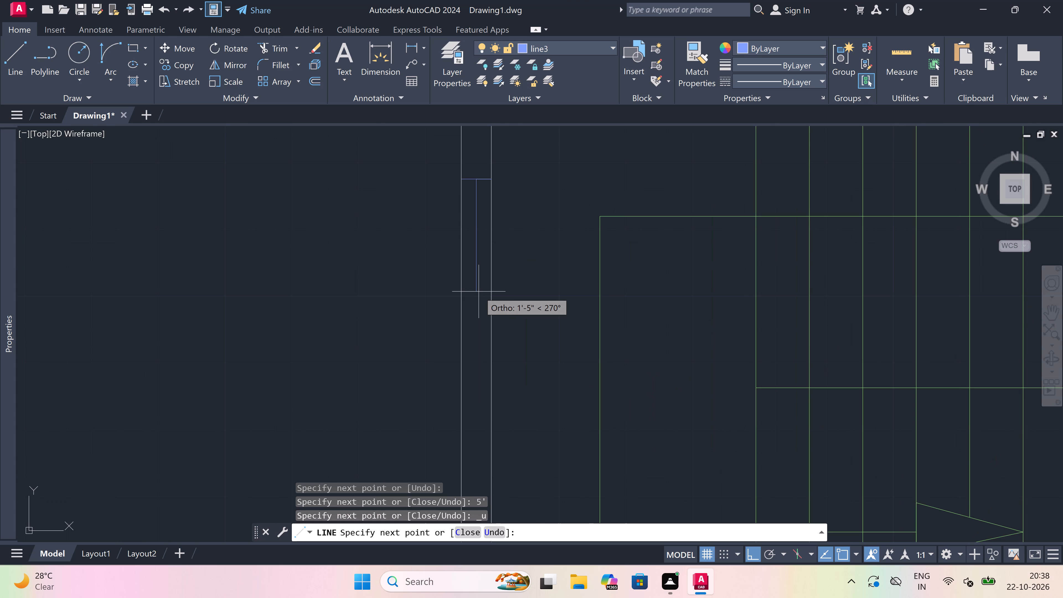
Draw the staircase window's centre line 4' down the wall and close it with the lower cross-wall end line.
text(4')
key(space)
scroll(479, 292, down, 4)
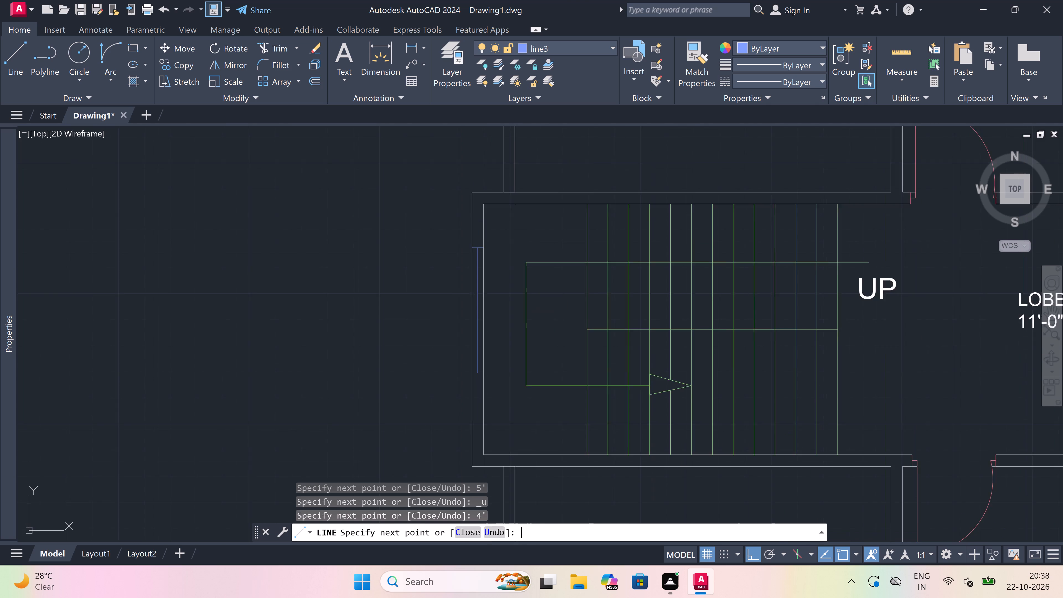
scroll(481, 326, up, 2)
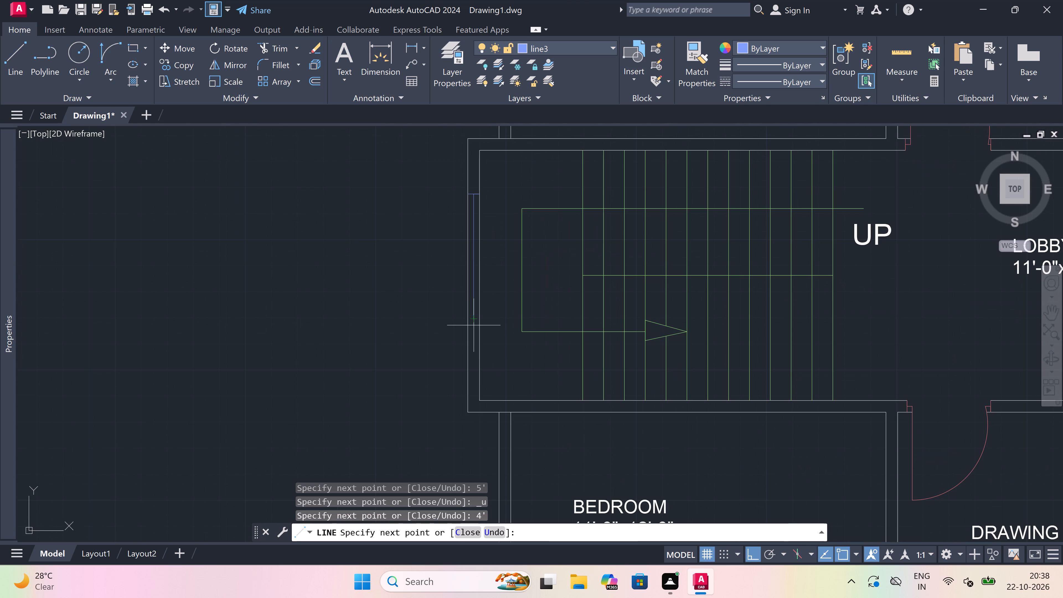
scroll(475, 319, up, 3)
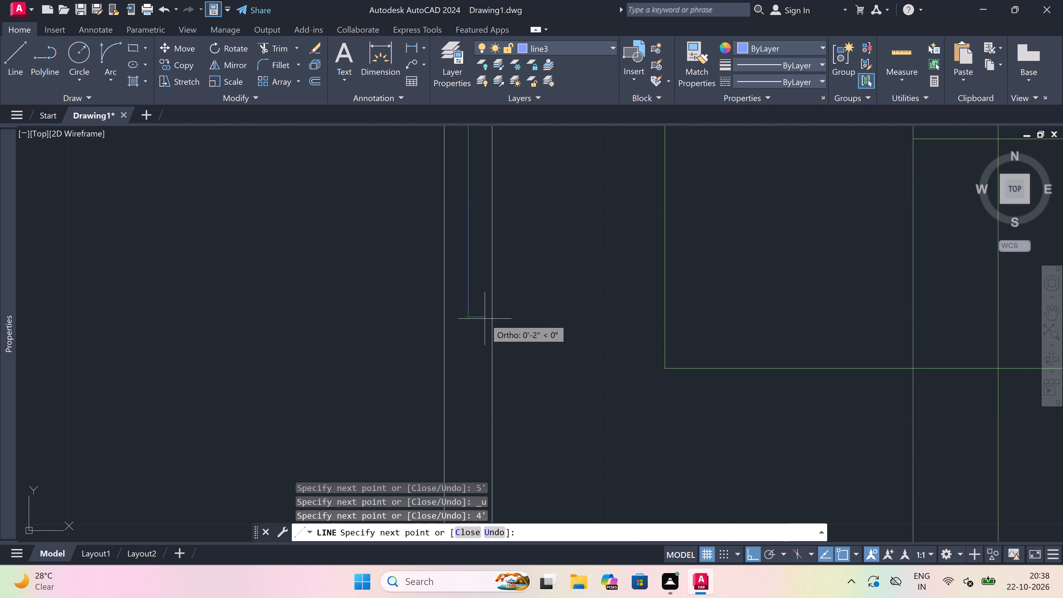
click(492, 318)
click(444, 315)
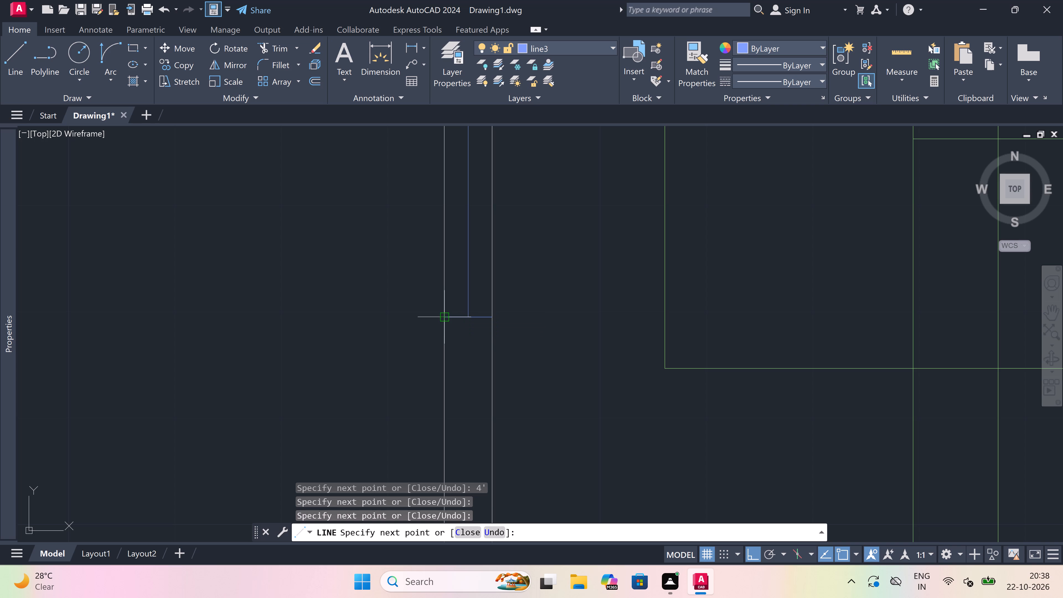
key(Escape)
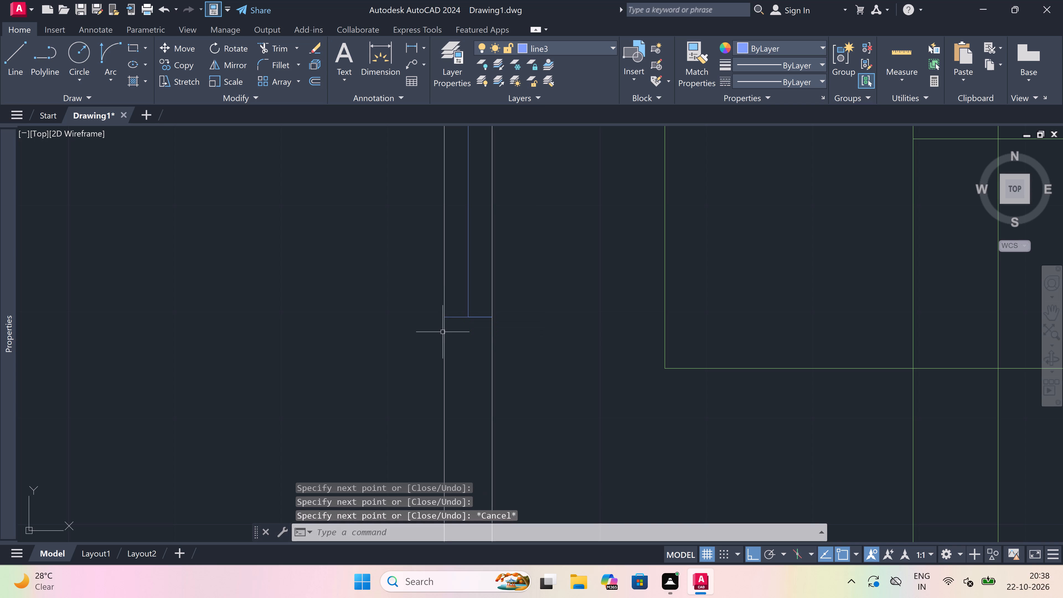
scroll(442, 332, down, 2)
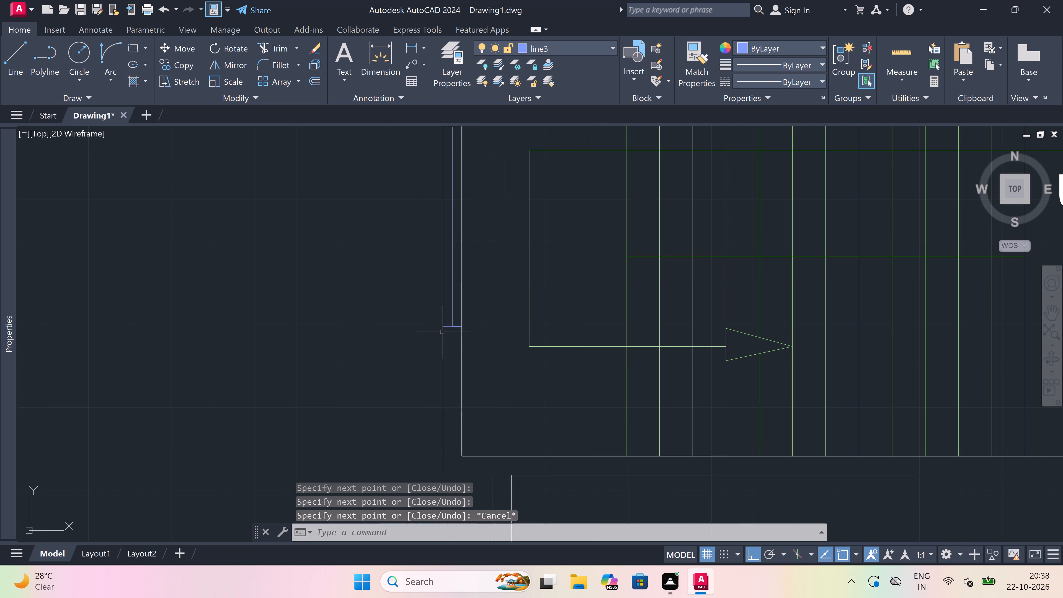
Trim the inner and outer wall face lines between the two end lines of the staircase's west window.
scroll(460, 257, down, 4)
scroll(463, 240, up, 3)
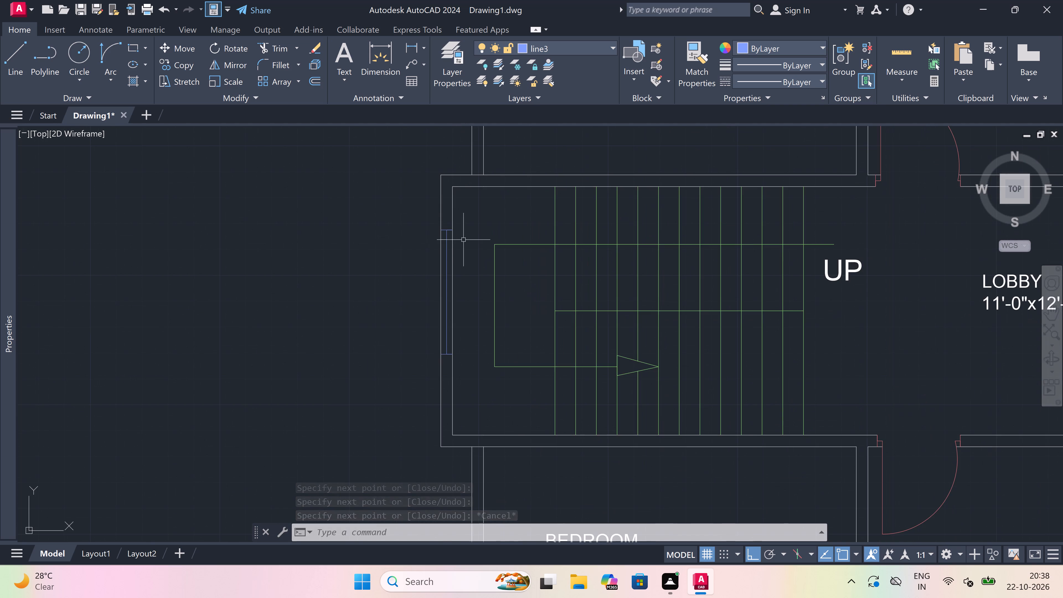
scroll(452, 260, up, 1)
text(tr)
key(space)
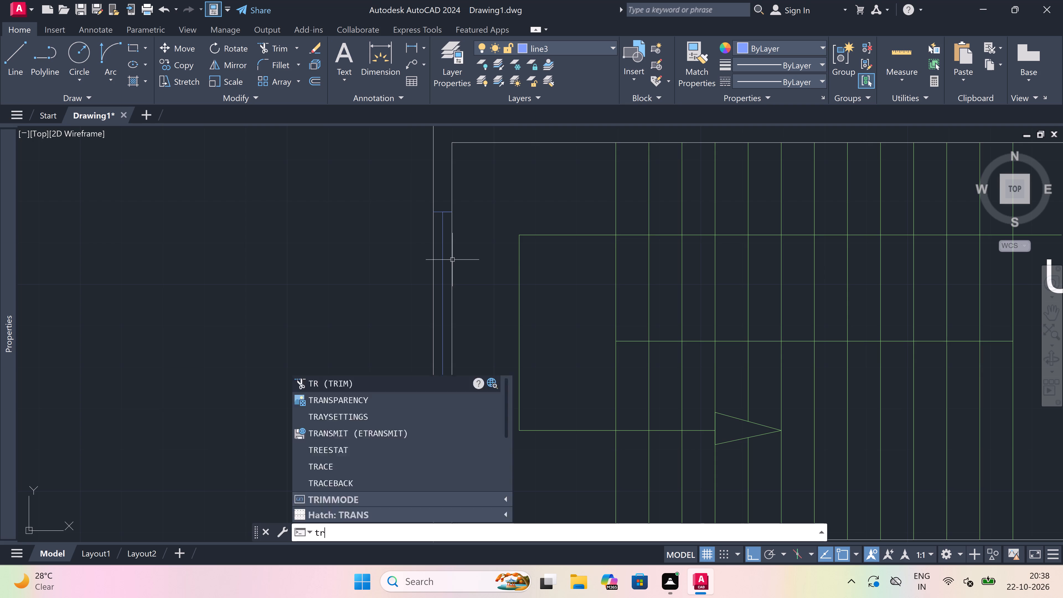
click(451, 261)
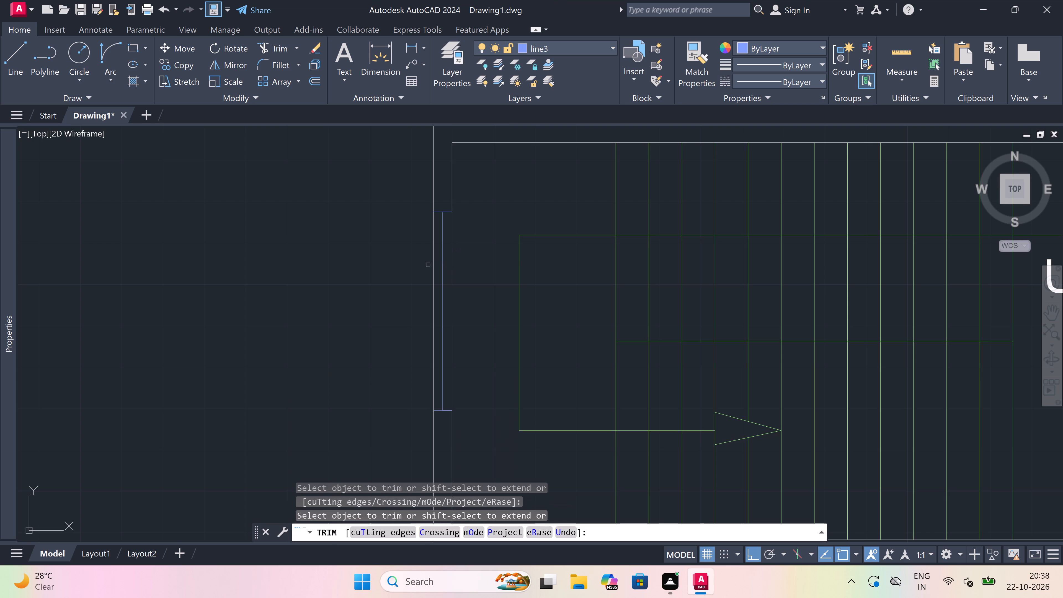
click(432, 264)
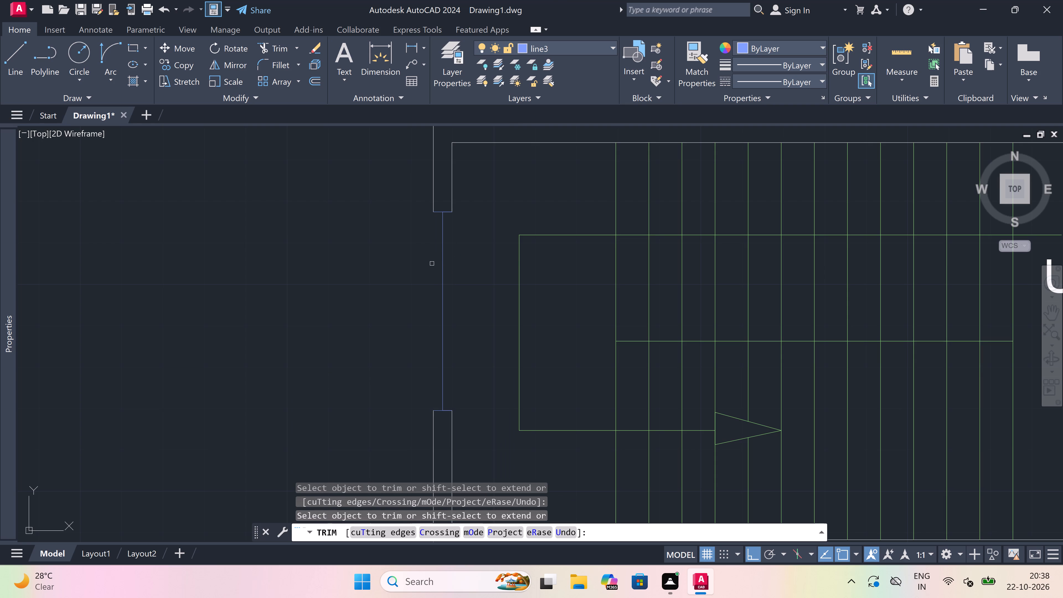
key(Escape)
Draw the outer and inner face lines of the staircase window between the ends of its two cross-wall lines.
key(l)
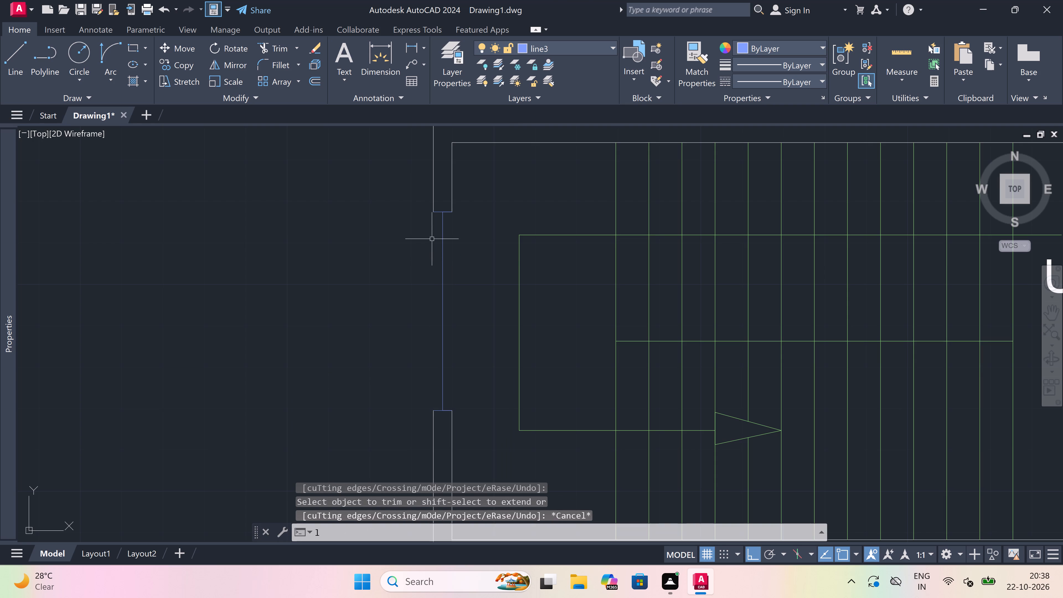
key(space)
click(432, 215)
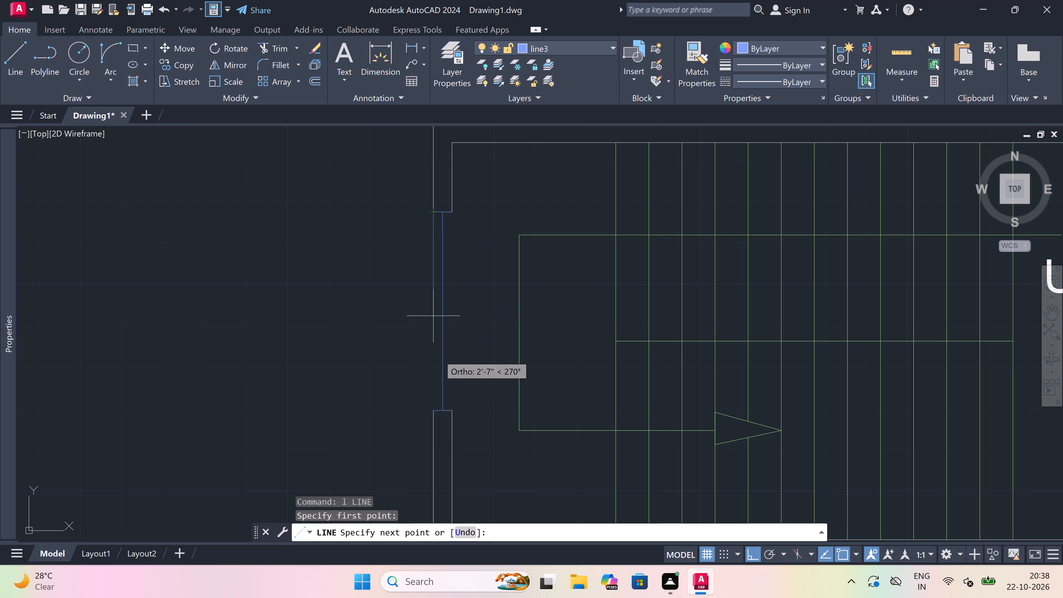
click(435, 409)
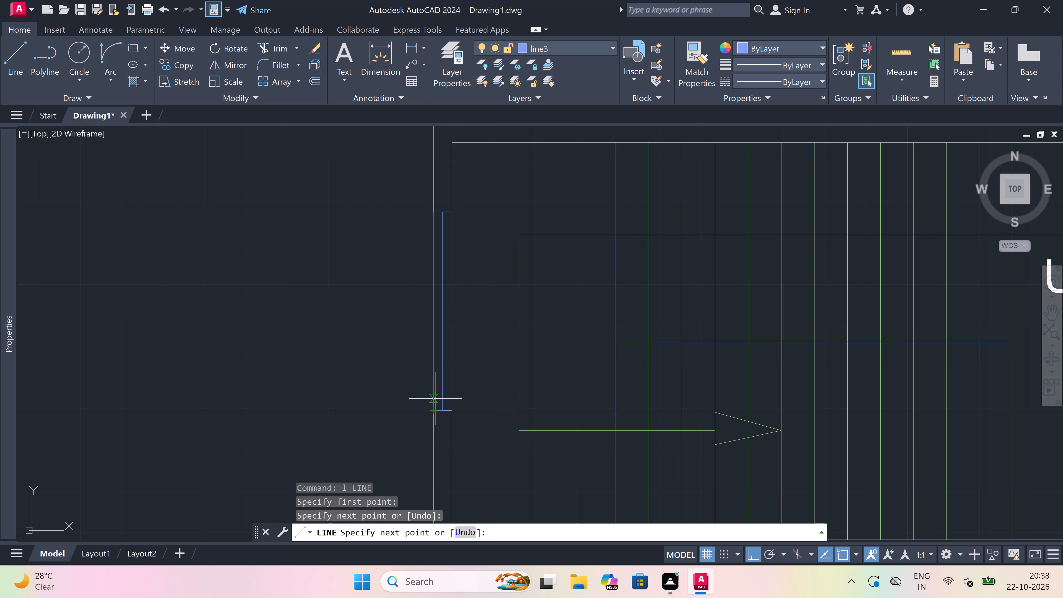
key(Escape)
key(space)
click(451, 215)
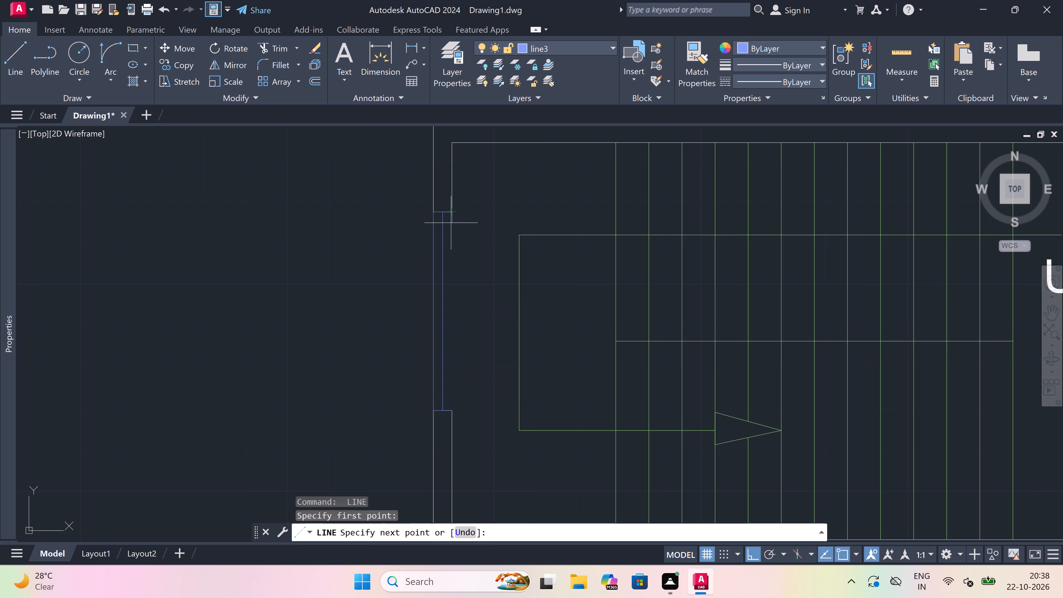
click(449, 414)
key(Escape)
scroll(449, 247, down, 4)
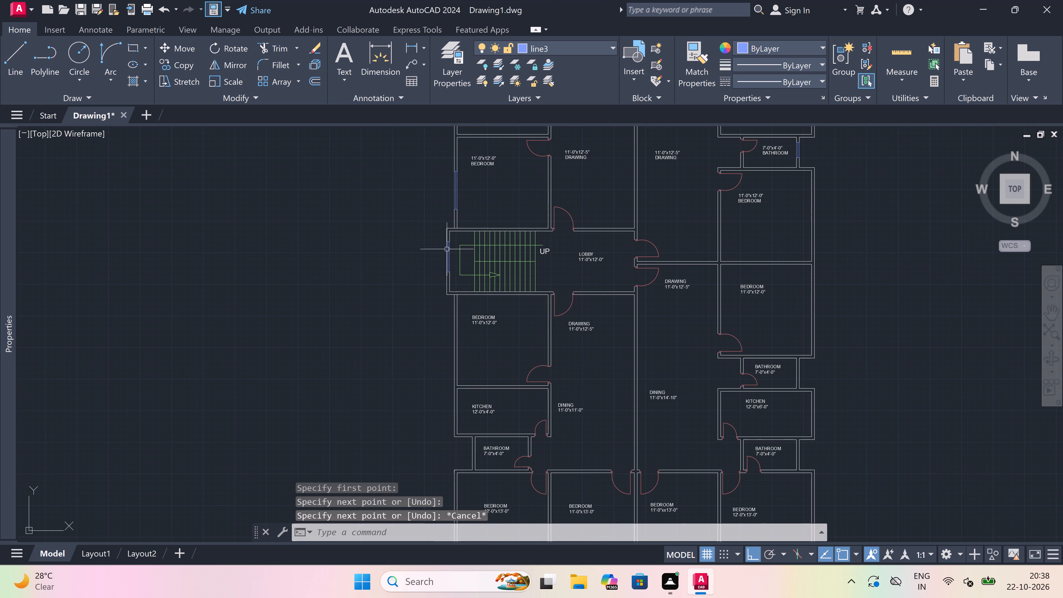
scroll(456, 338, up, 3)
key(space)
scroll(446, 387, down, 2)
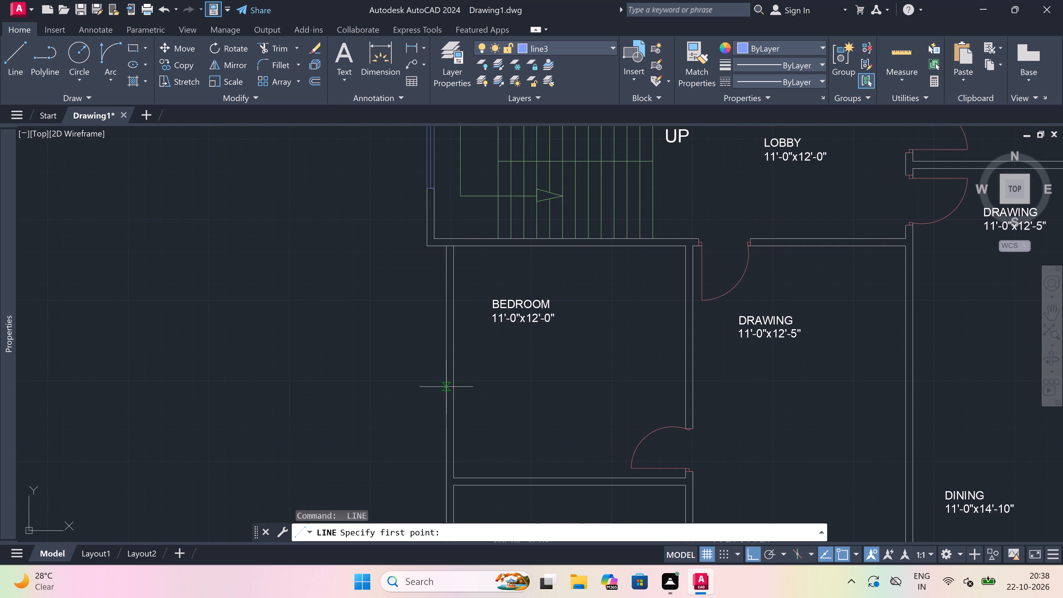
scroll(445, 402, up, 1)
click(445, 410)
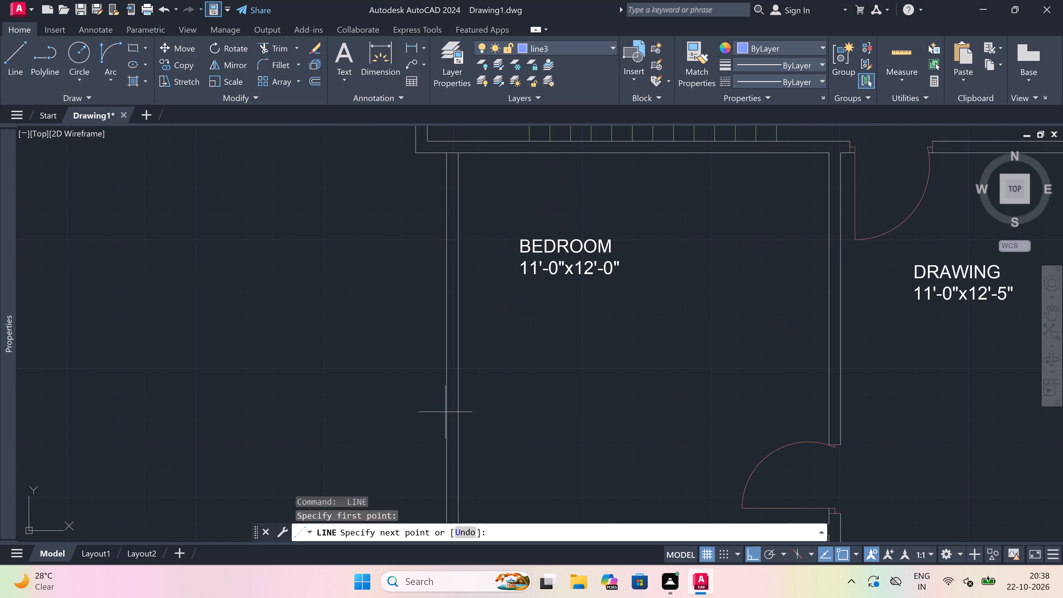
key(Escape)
Draw a window in the west wall of the bedroom below the staircase: lower cross-wall end line, 5' centre line upward, and upper end line.
key(space)
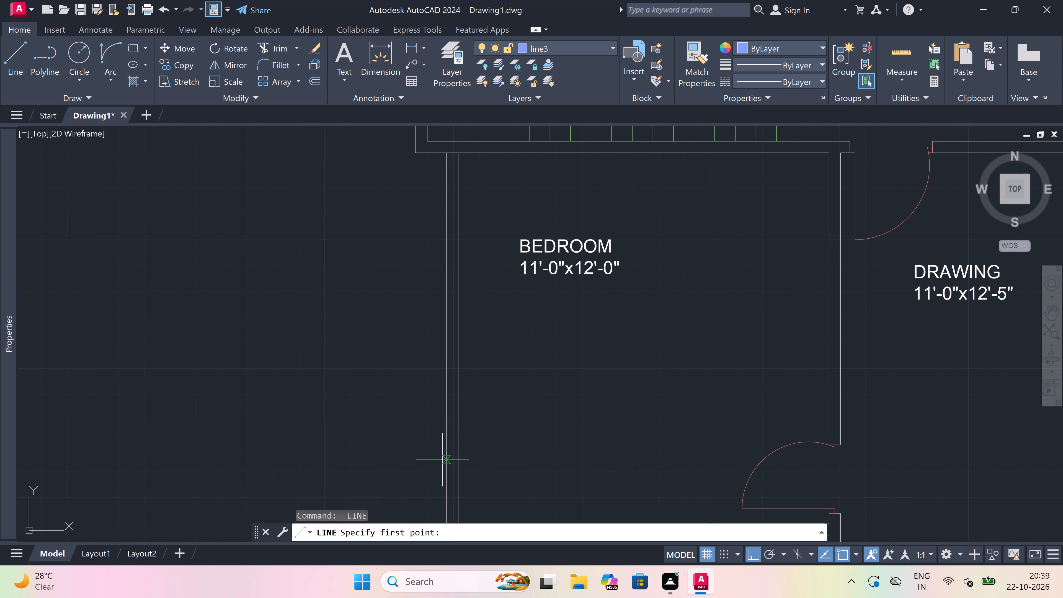
click(444, 460)
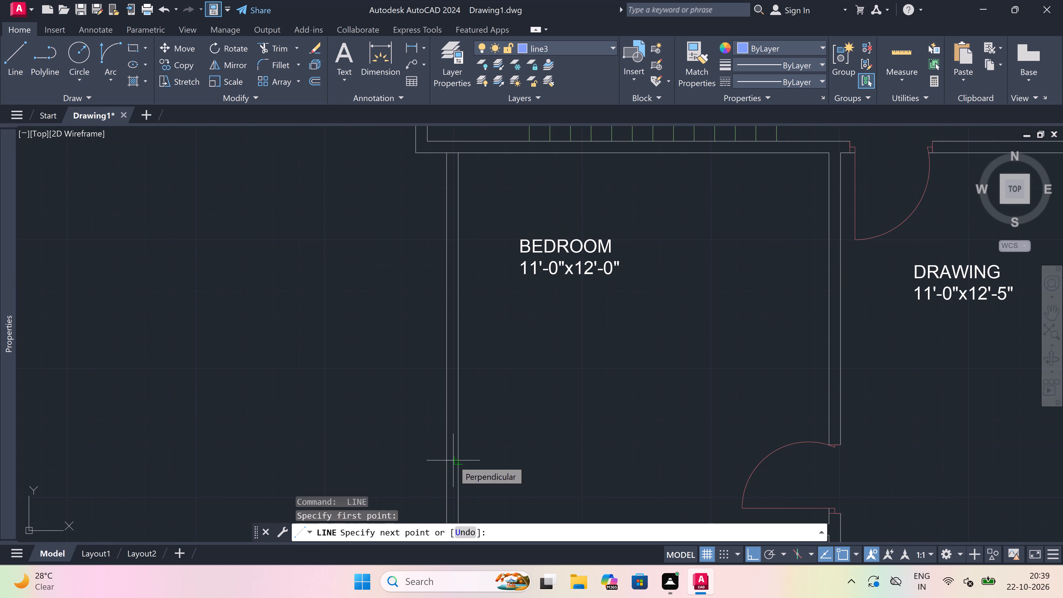
click(457, 460)
drag(452, 457, 452, 449)
text(5')
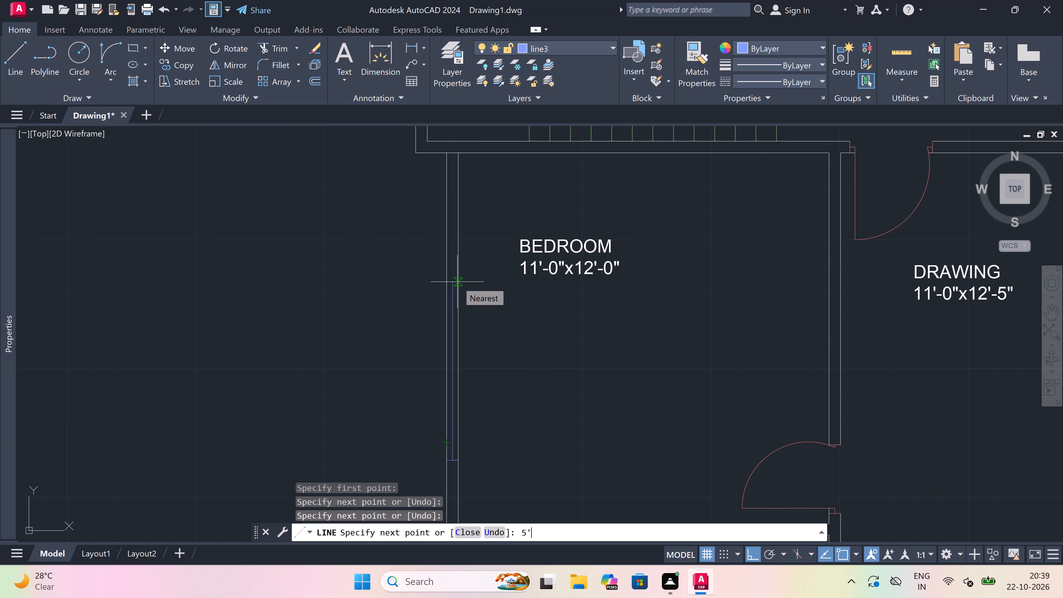
key(space)
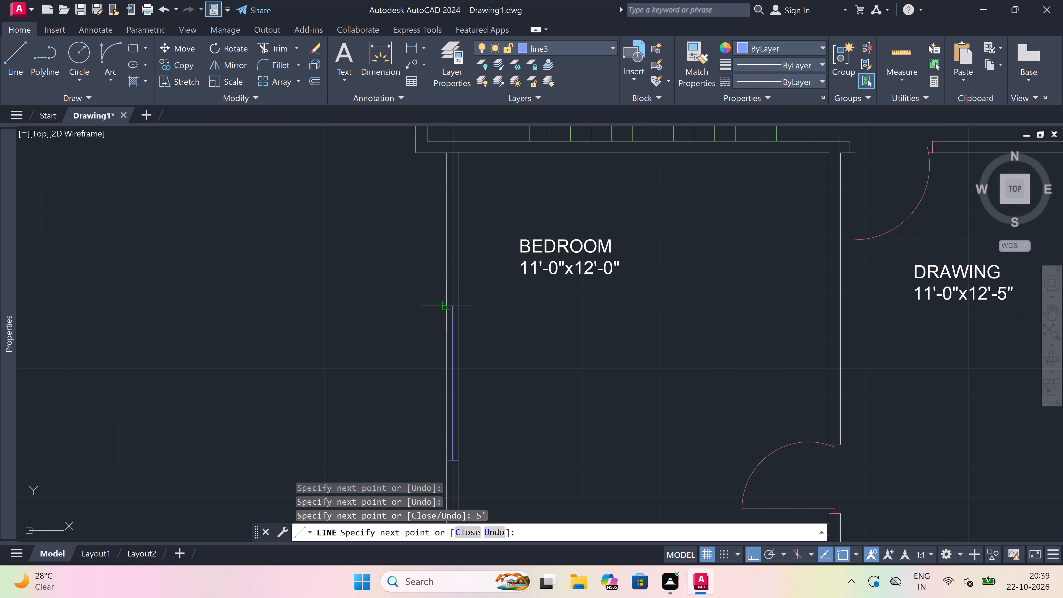
click(447, 308)
click(456, 311)
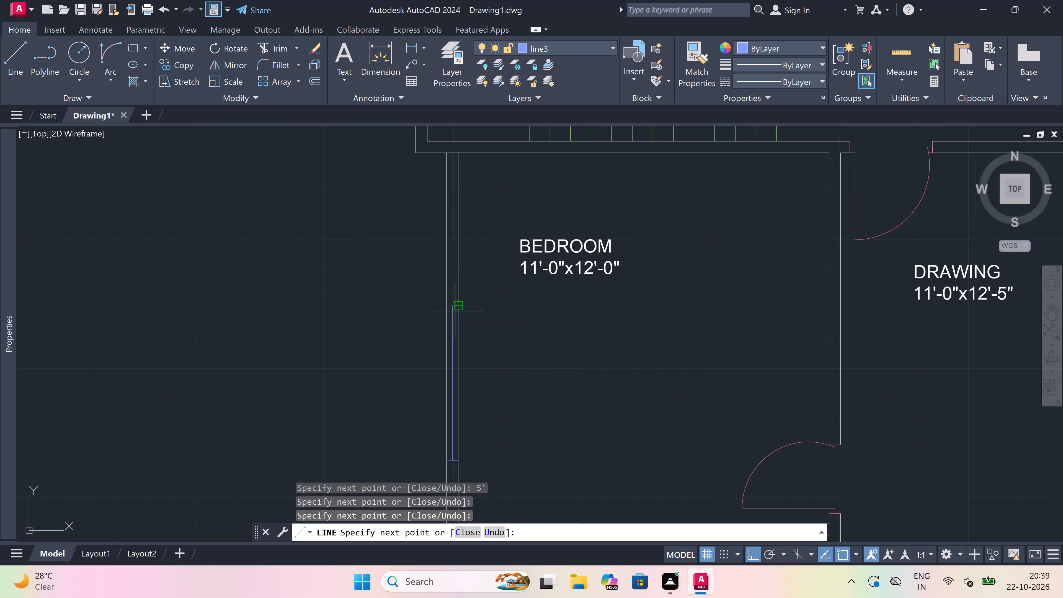
key(Escape)
Trim the inner and outer wall face lines between the two end lines of this bedroom's west window.
scroll(456, 311, down, 3)
scroll(458, 329, up, 3)
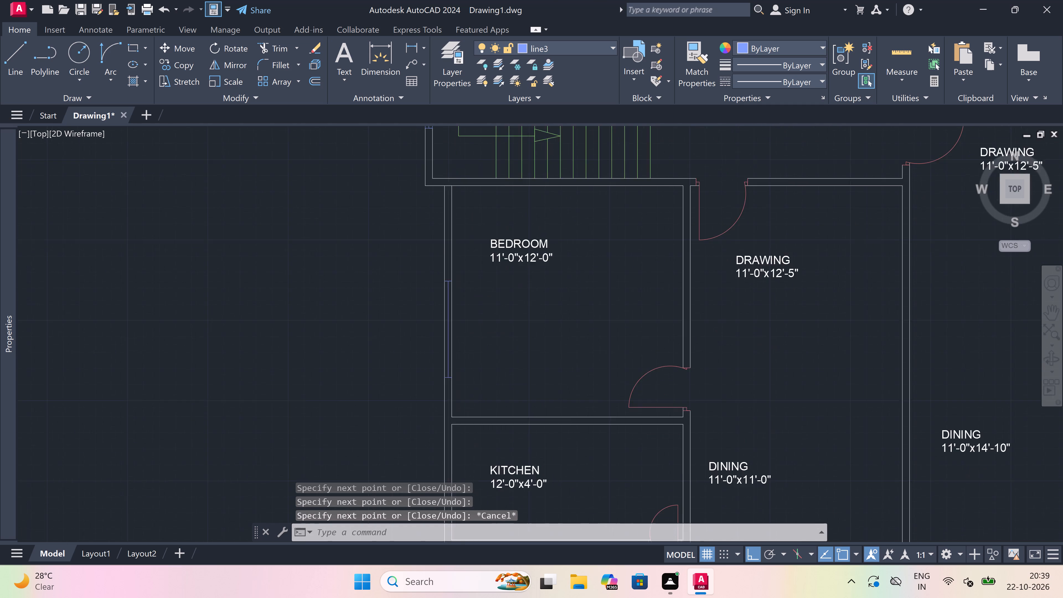
key(t)
key(r)
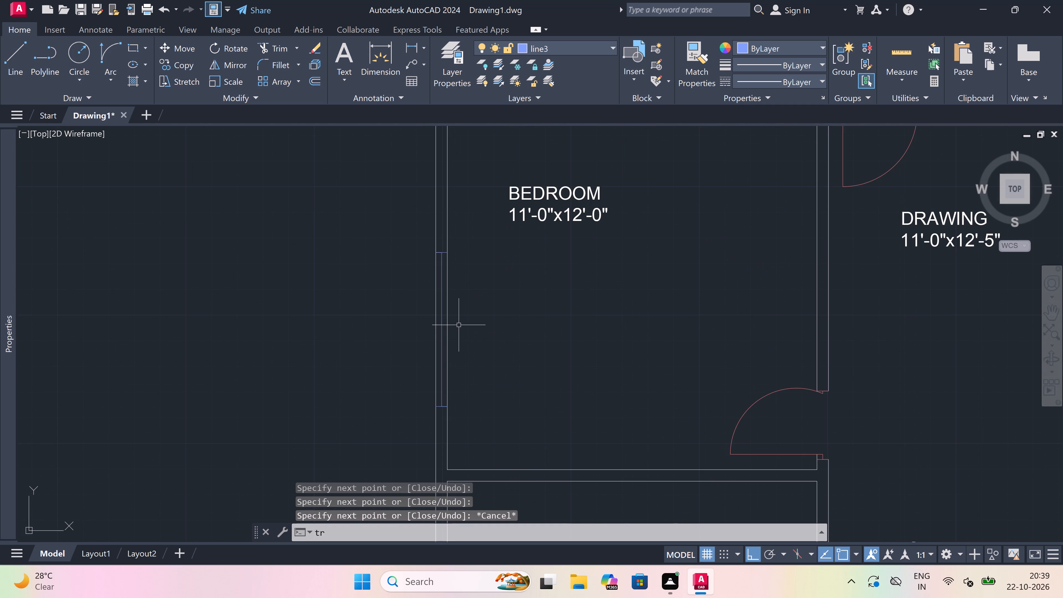
key(space)
click(449, 312)
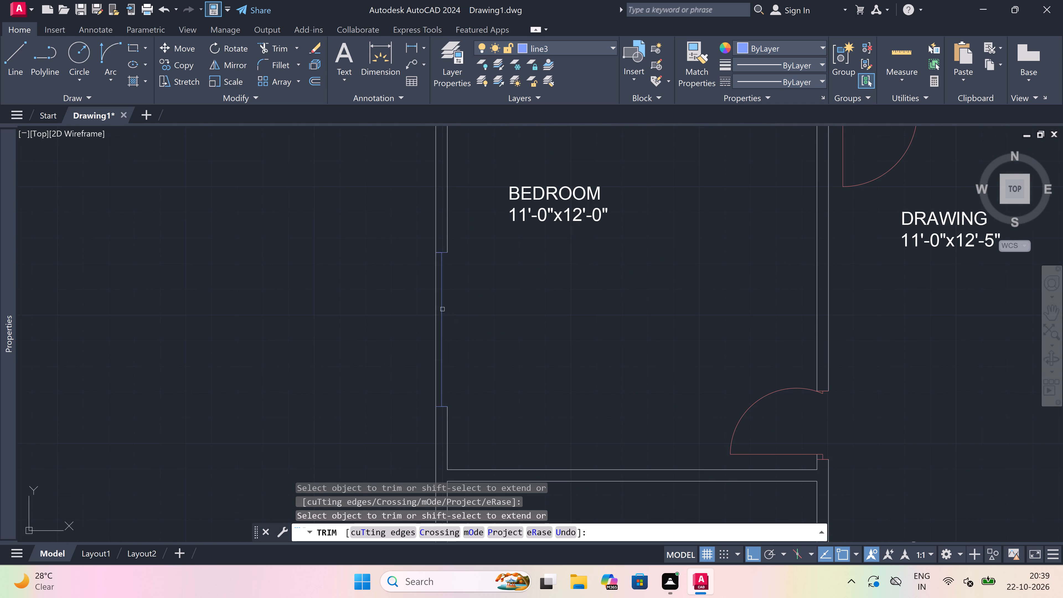
click(434, 296)
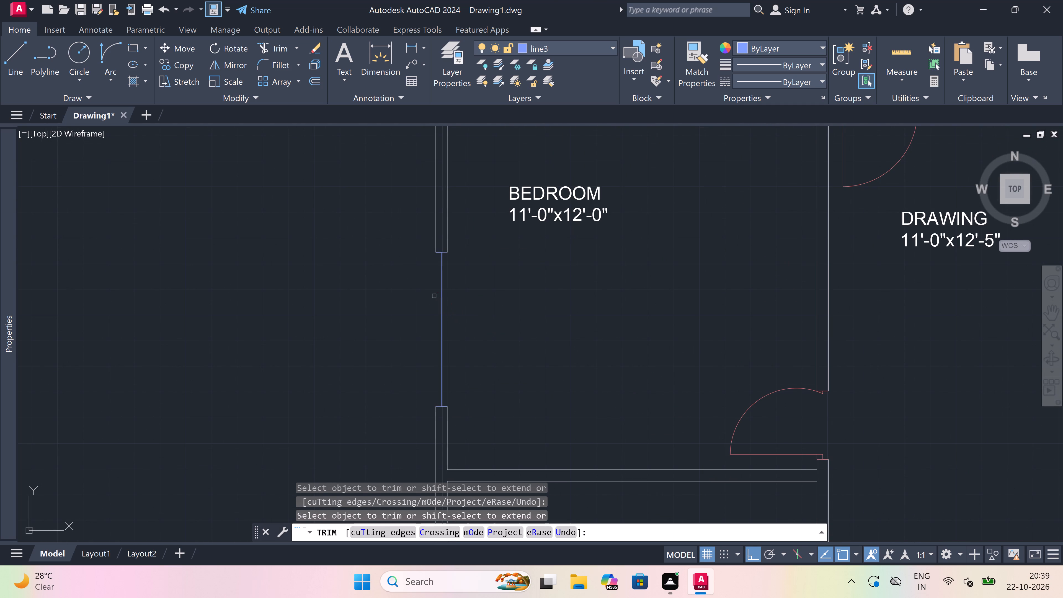
key(Escape)
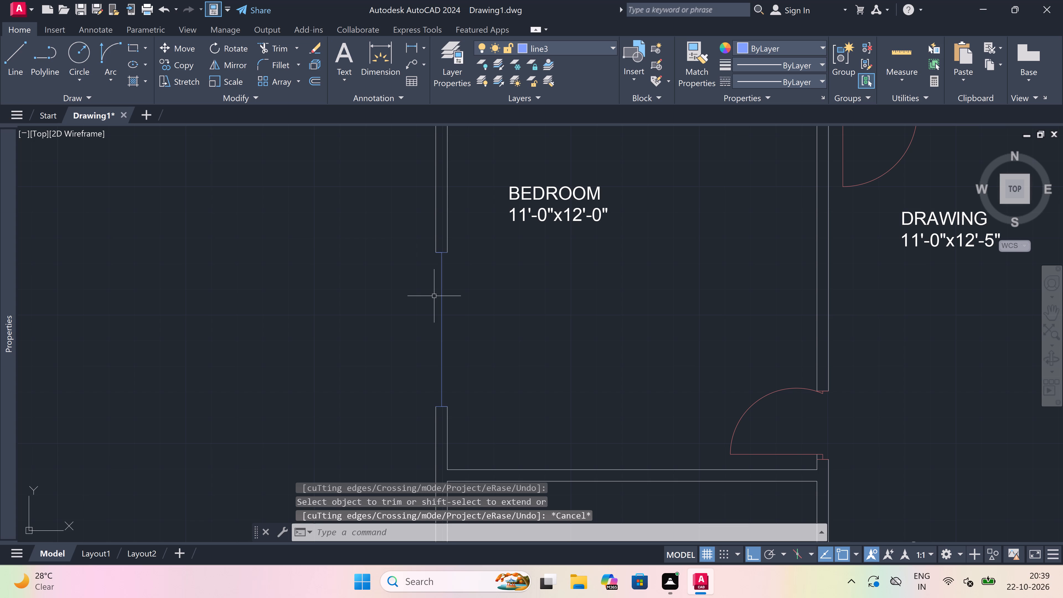
Draw the outer and inner face lines of this bedroom window between the ends of its two cross-wall lines.
key(l)
key(space)
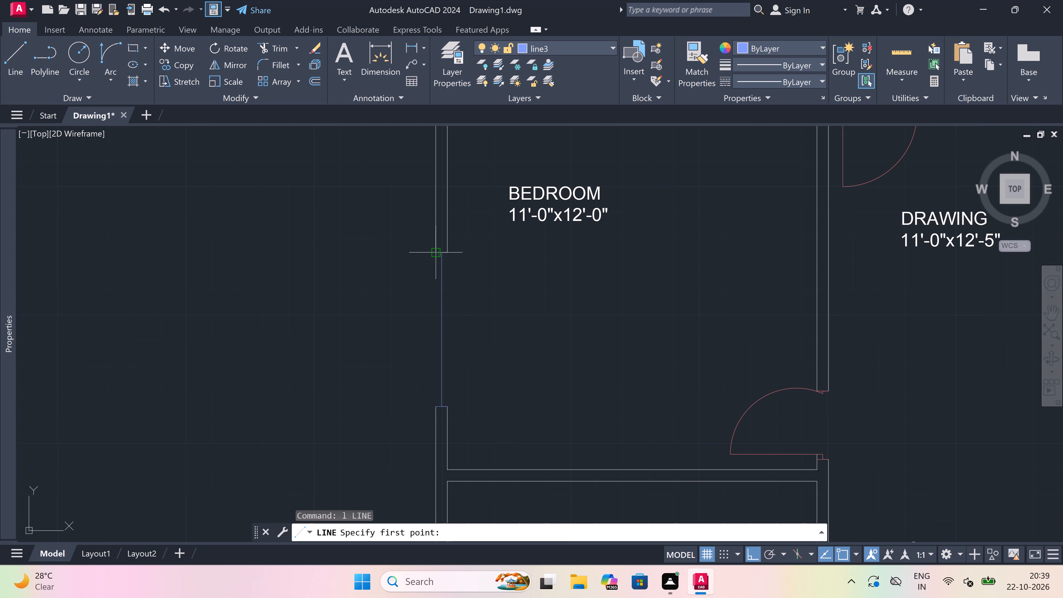
click(435, 252)
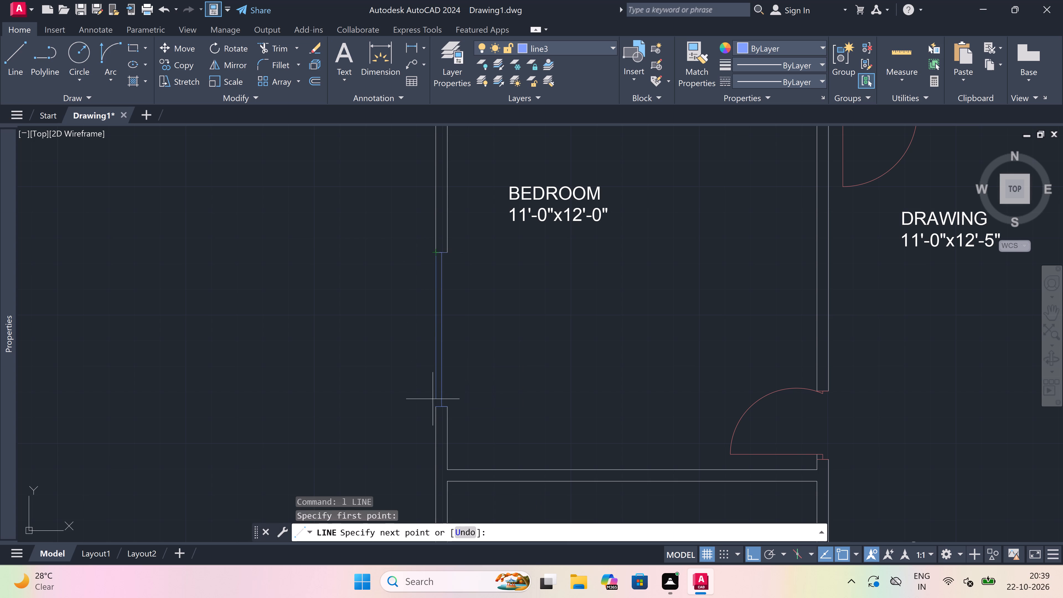
click(433, 404)
key(Escape)
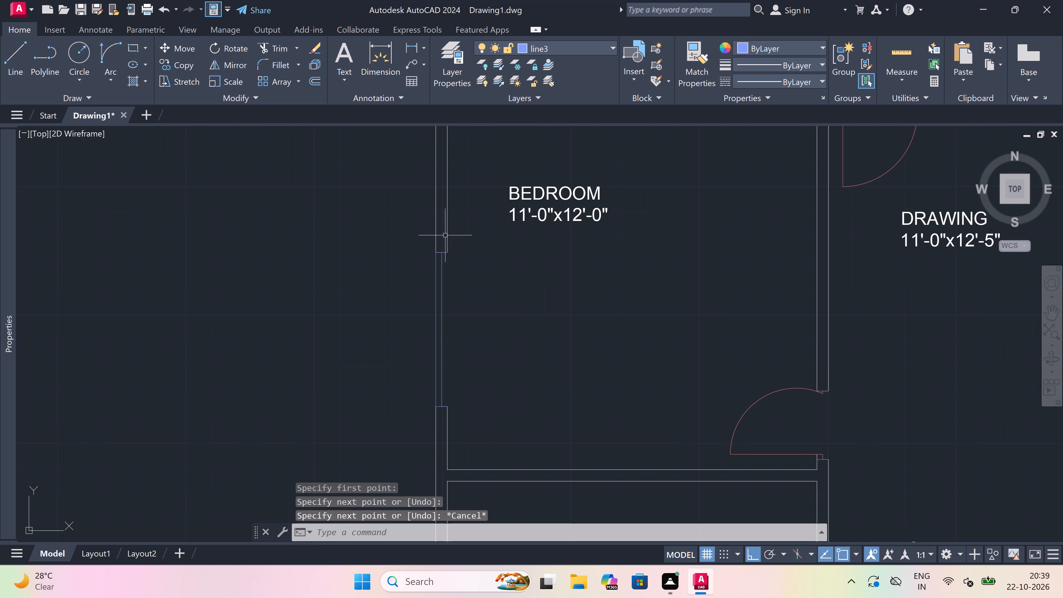
key(space)
click(448, 256)
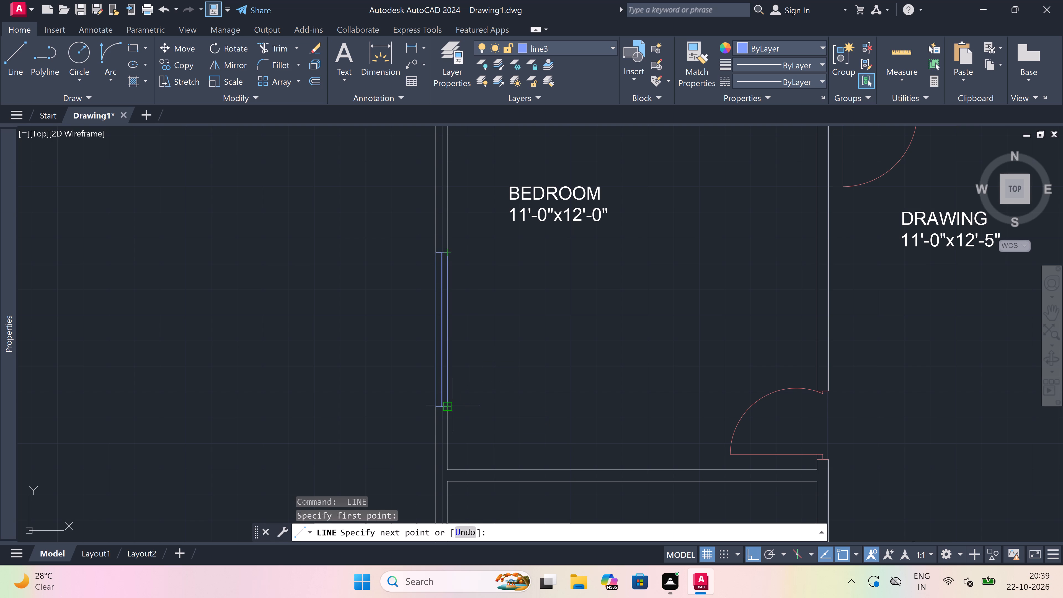
click(452, 405)
key(Escape)
Draw a window in the east wall of the upper-east unit's middle bedroom: lower cross-wall end line, 5' centre line upward, and upper end line.
scroll(477, 289, down, 1)
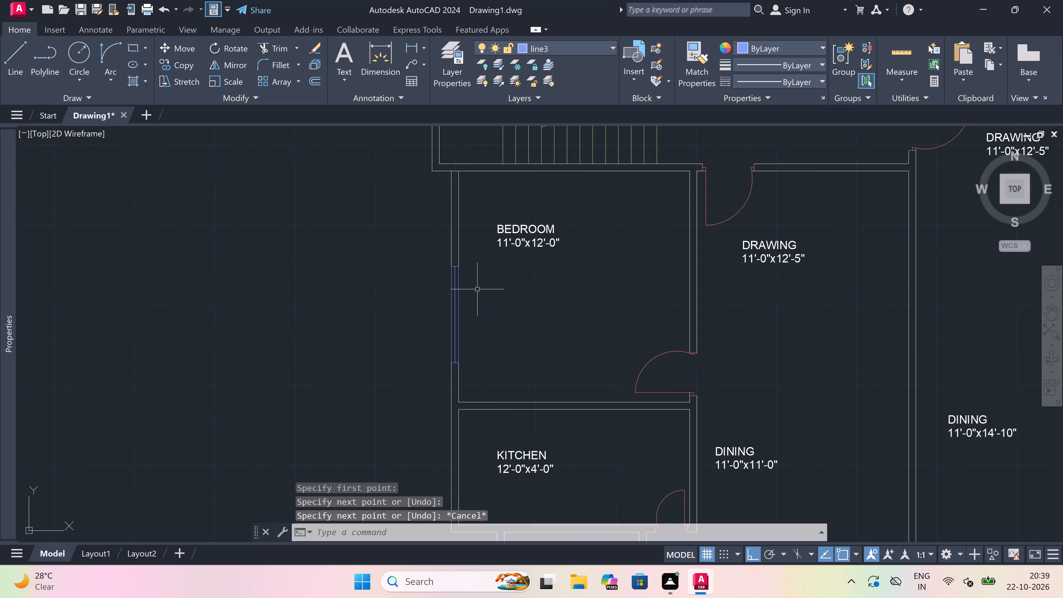
scroll(477, 289, down, 3)
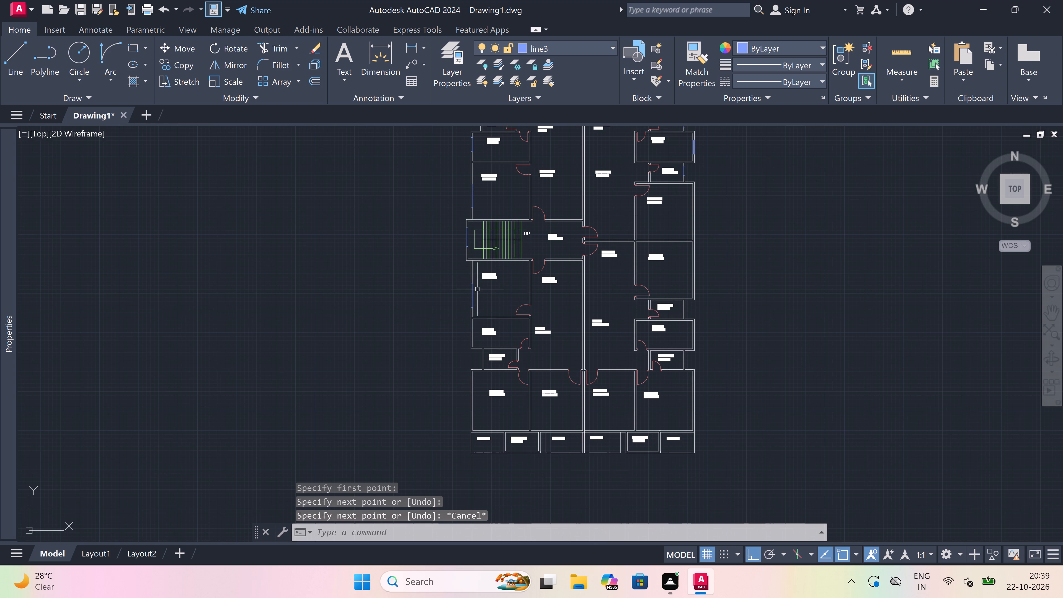
scroll(466, 341, up, 1)
scroll(466, 338, down, 1)
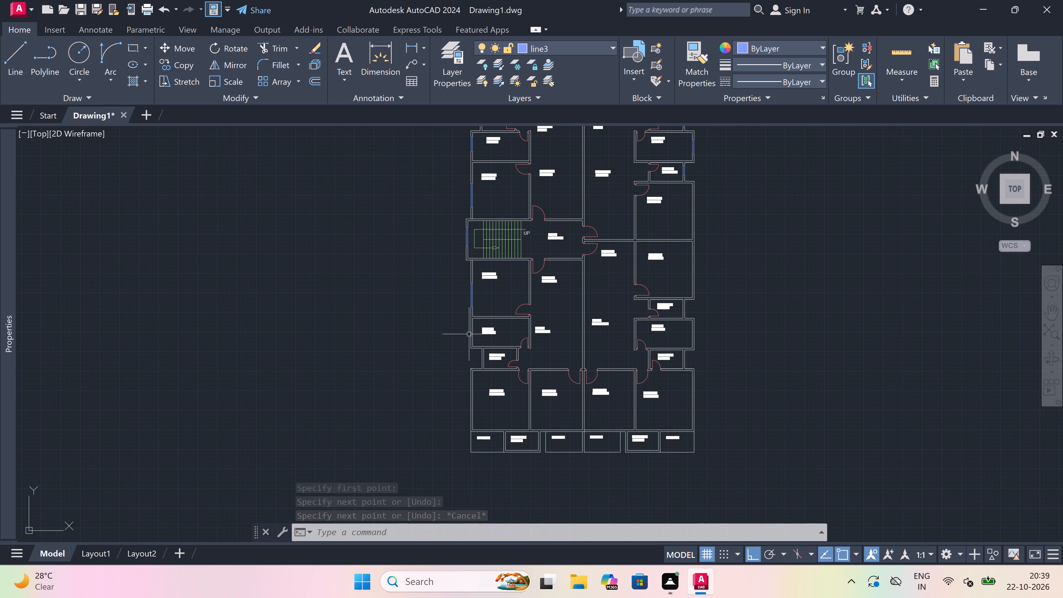
scroll(744, 245, up, 2)
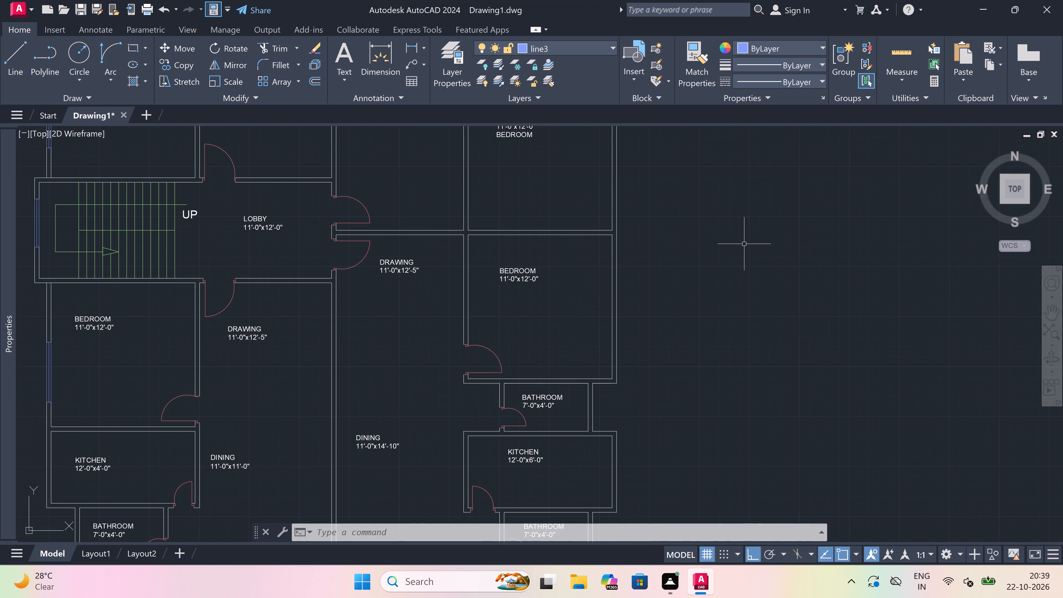
scroll(416, 345, down, 3)
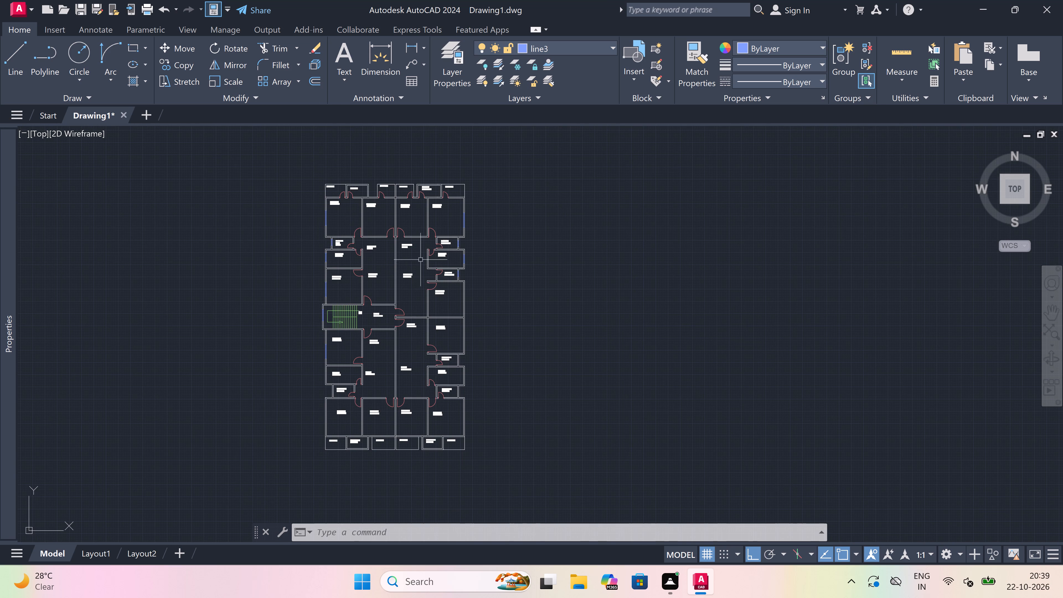
scroll(465, 298, up, 3)
key(space)
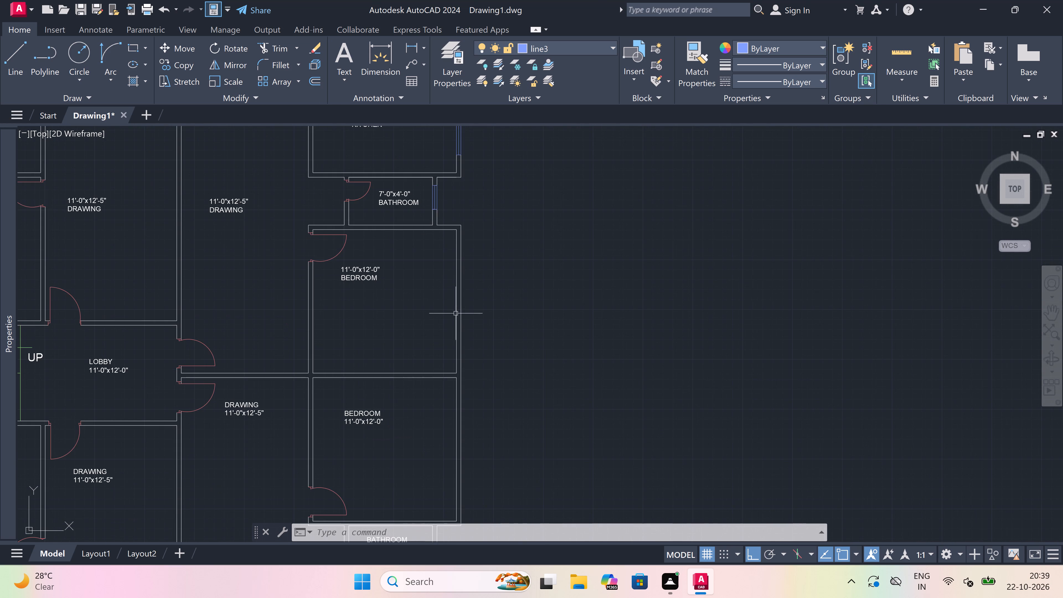
scroll(456, 313, up, 2)
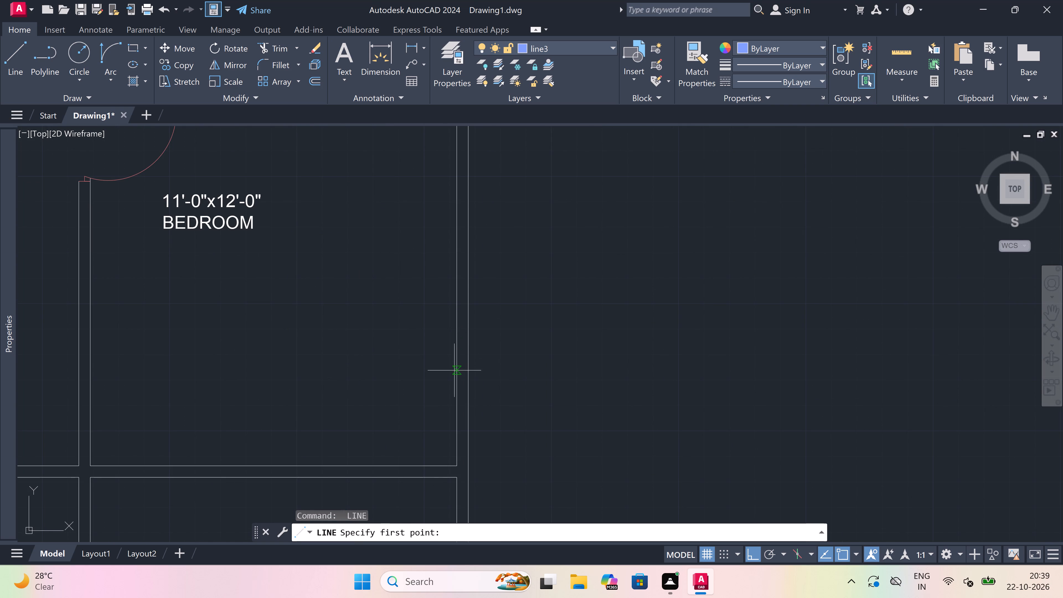
click(454, 370)
click(467, 368)
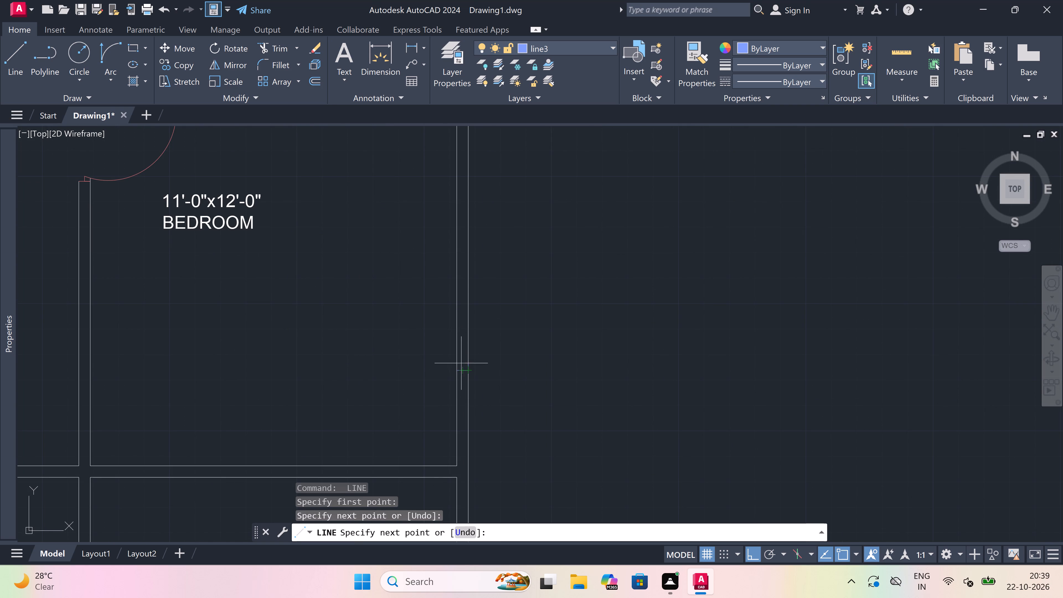
drag(461, 372, 460, 369)
key(5)
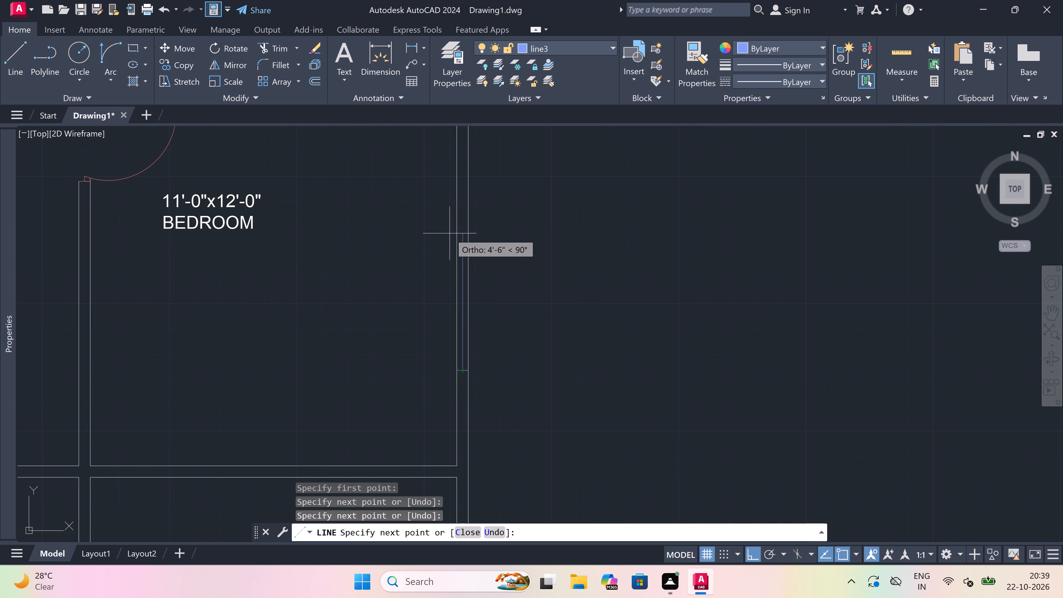
key(apostrophe)
key(space)
click(456, 218)
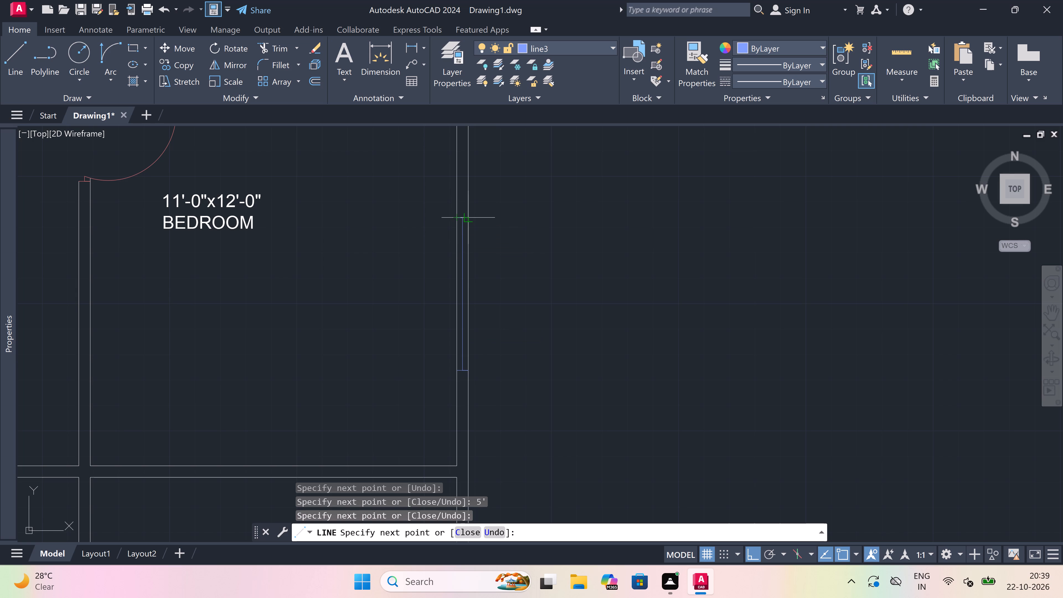
click(470, 221)
key(Escape)
Trim the outer and inner wall face lines between the two end lines of this bedroom's east window.
text(tr)
key(space)
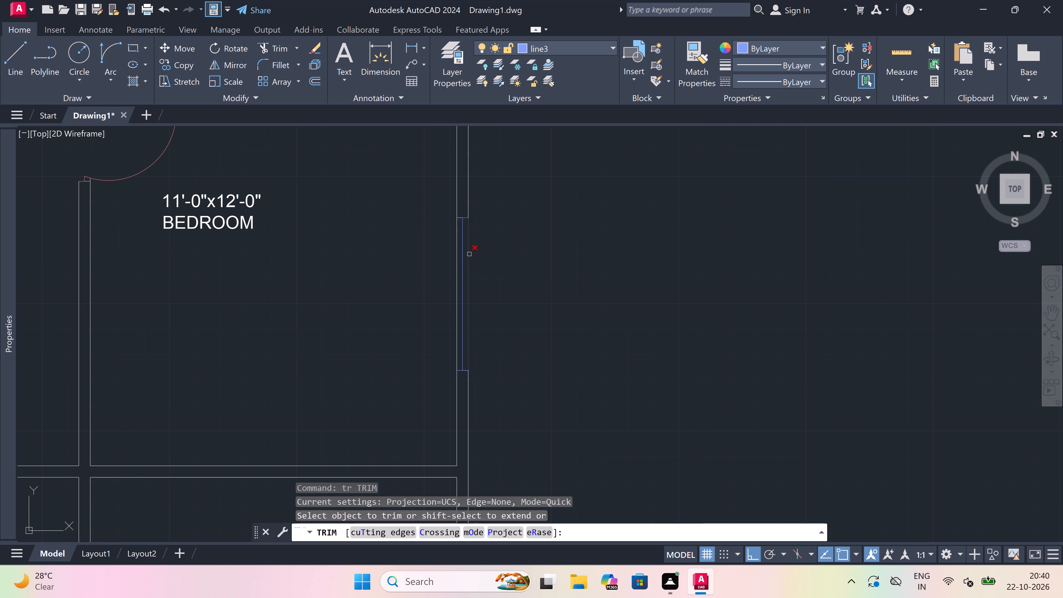
click(469, 254)
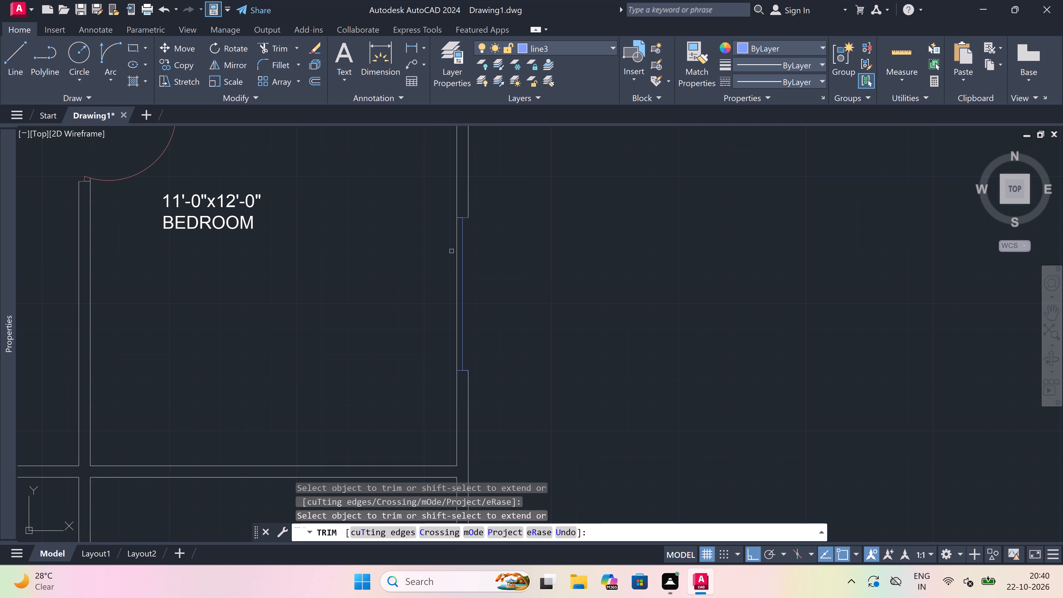
click(459, 248)
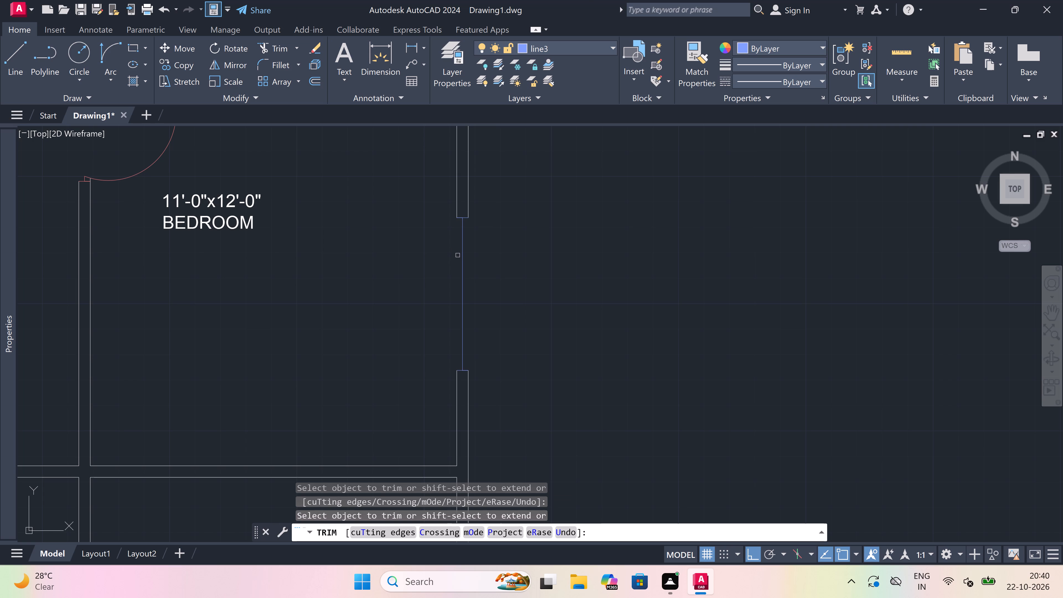
key(Escape)
Draw the inner and outer face lines of this east bedroom window between the ends of its two cross-wall lines.
key(l)
key(space)
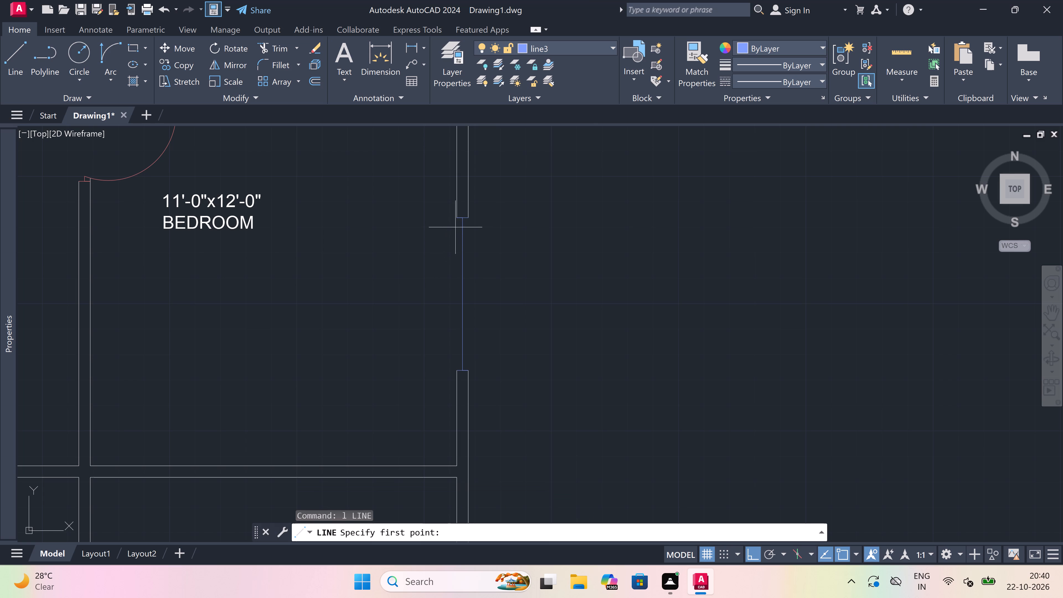
click(458, 213)
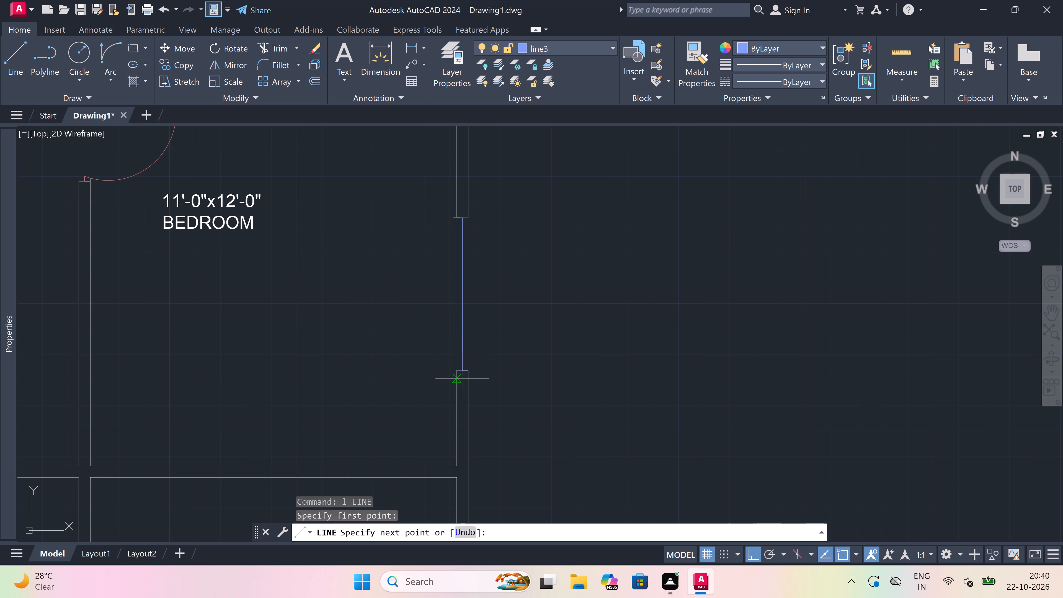
click(450, 372)
key(Escape)
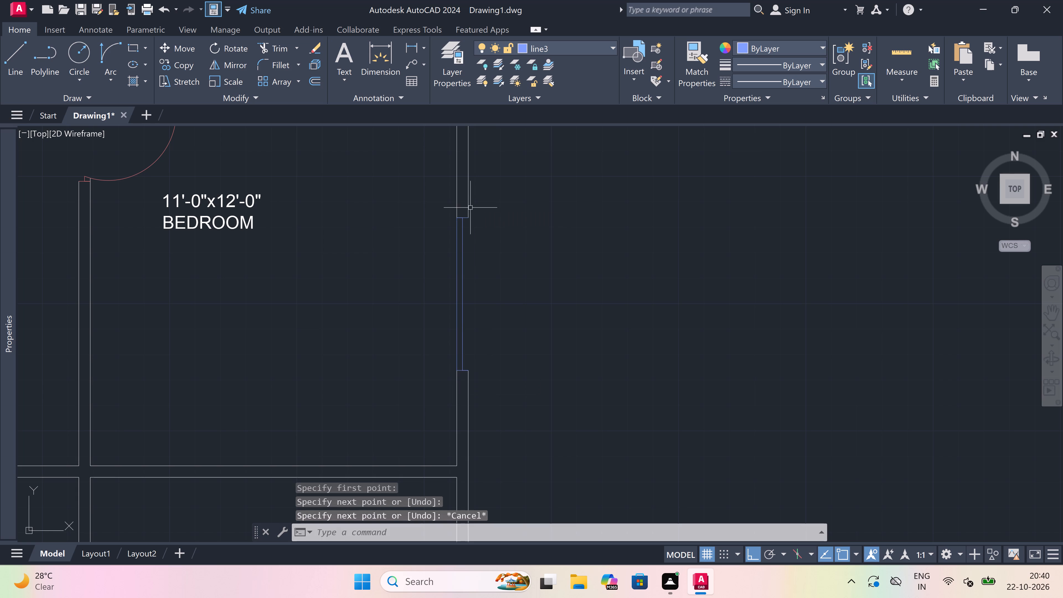
key(space)
drag(469, 216, 468, 219)
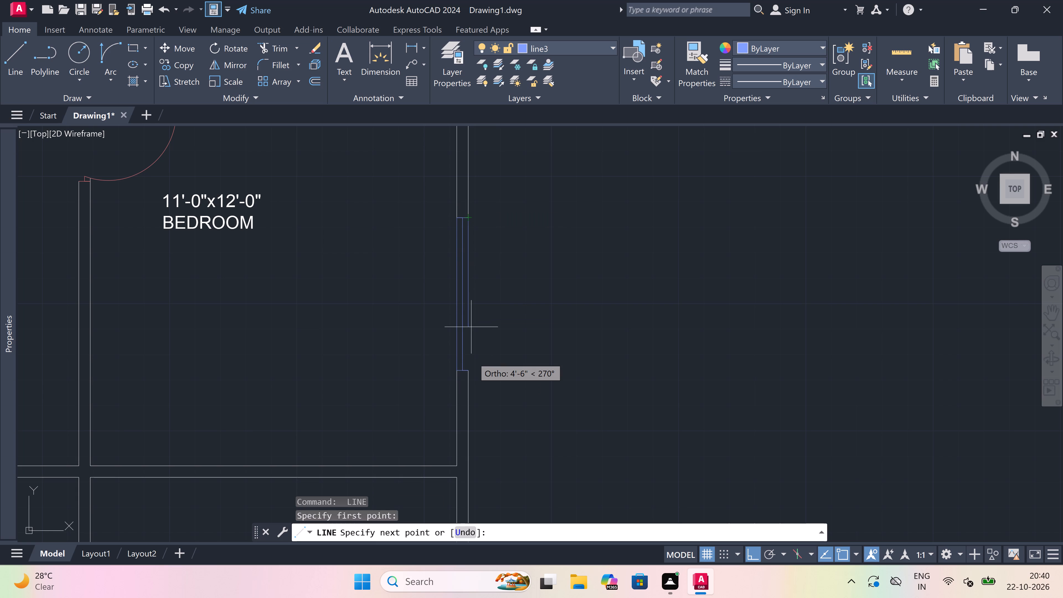
click(469, 371)
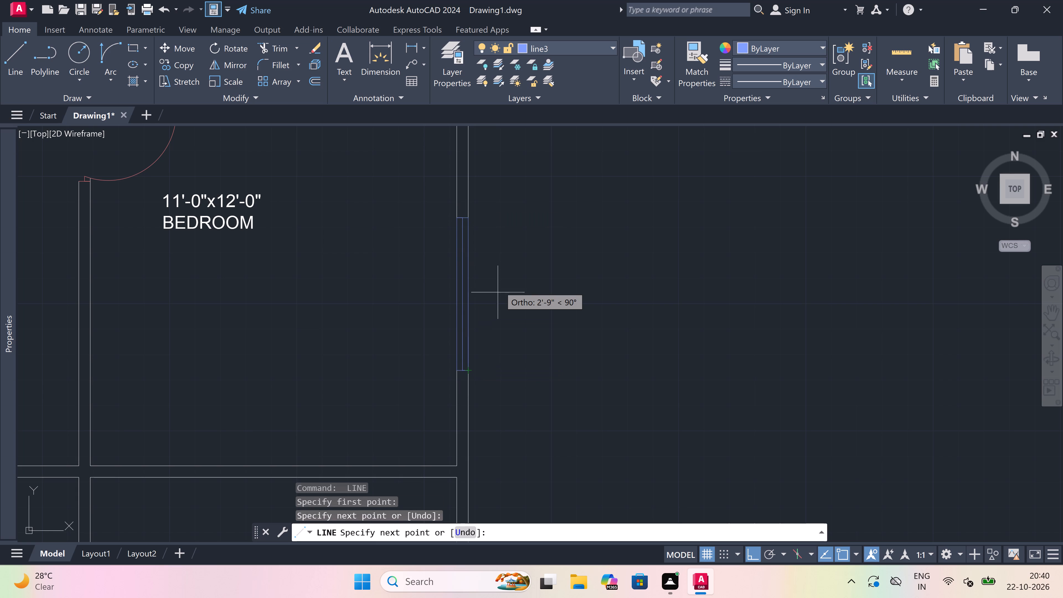
key(Escape)
Draw a window in the east wall of the adjoining bedroom below: upper cross-wall end line, 5' centre line downward, and lower end line.
scroll(468, 265, down, 3)
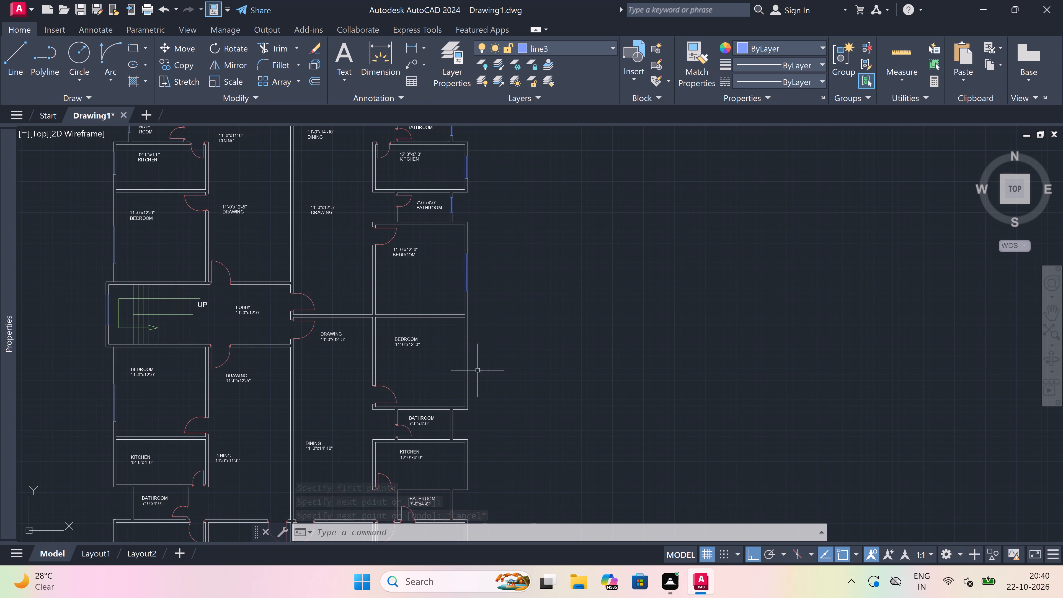
scroll(478, 370, up, 1)
key(space)
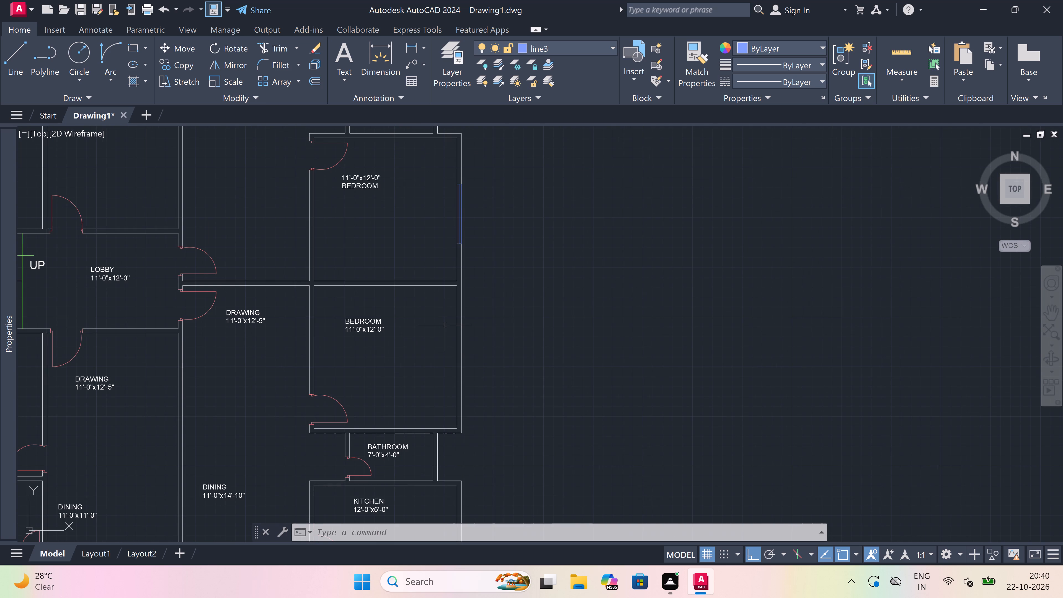
scroll(448, 320, up, 2)
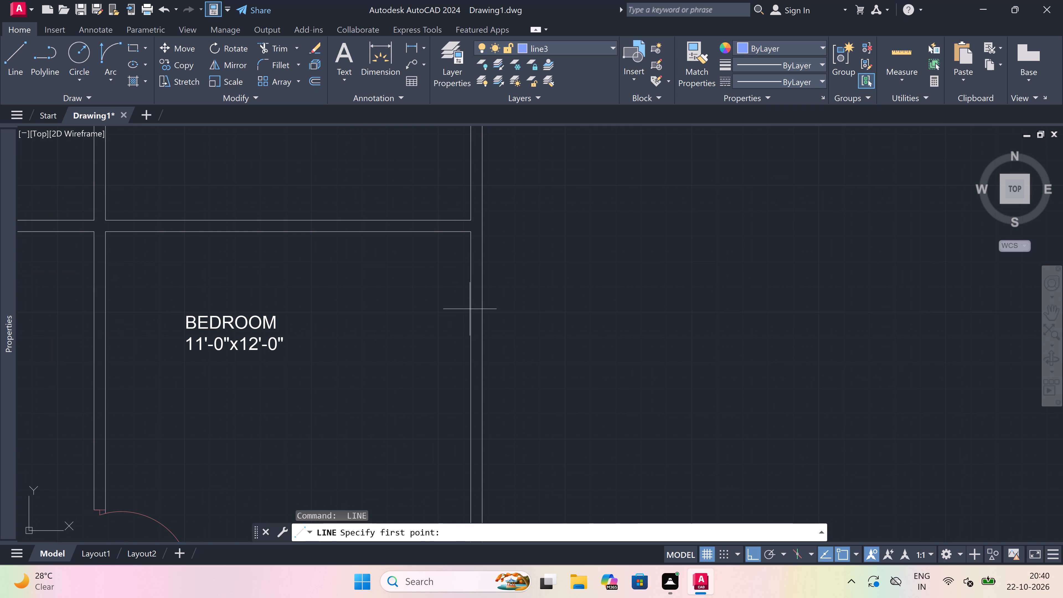
click(470, 309)
scroll(494, 311, up, 1)
click(474, 306)
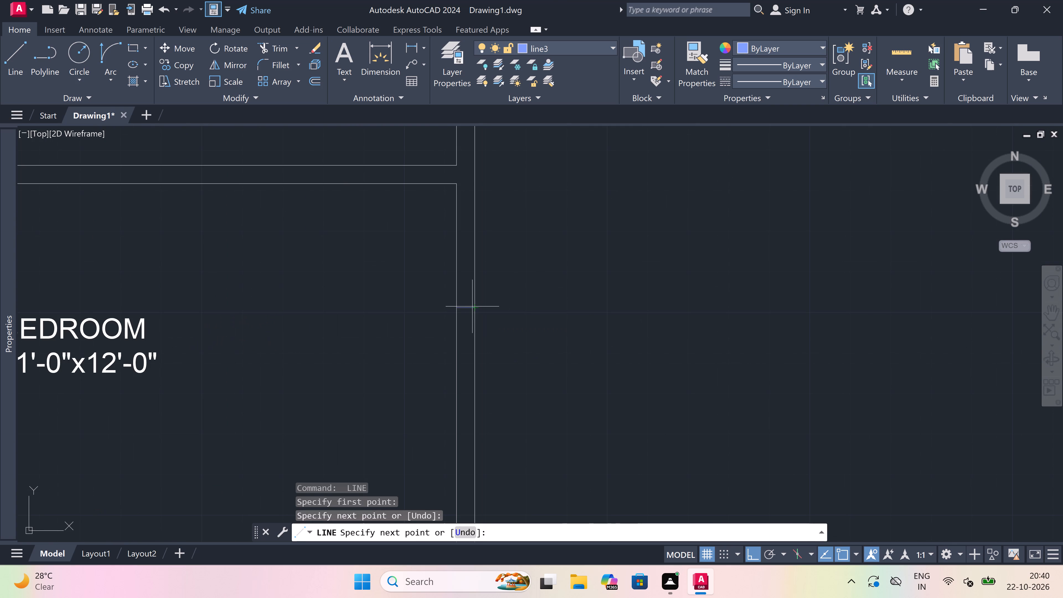
scroll(465, 306, up, 1)
click(465, 306)
scroll(465, 306, down, 3)
scroll(461, 363, up, 3)
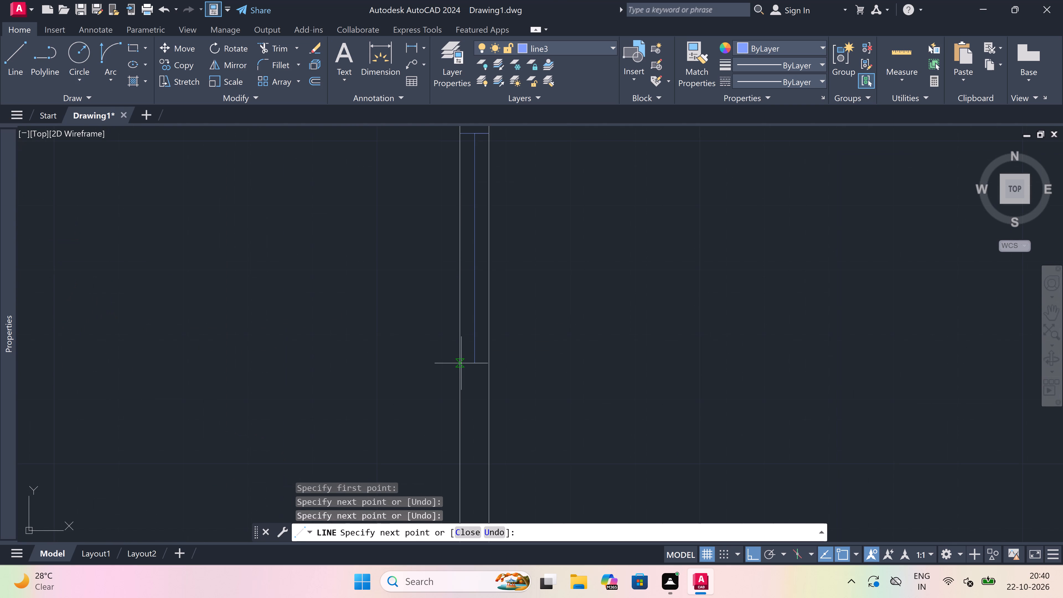
key(5)
text(')
key(space)
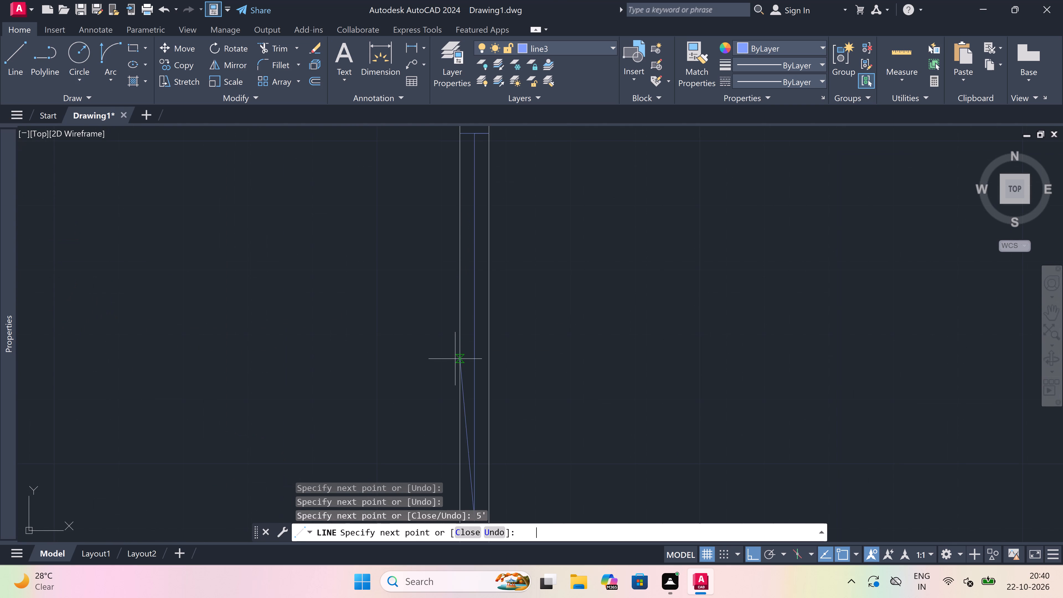
scroll(455, 359, down, 3)
scroll(458, 385, up, 2)
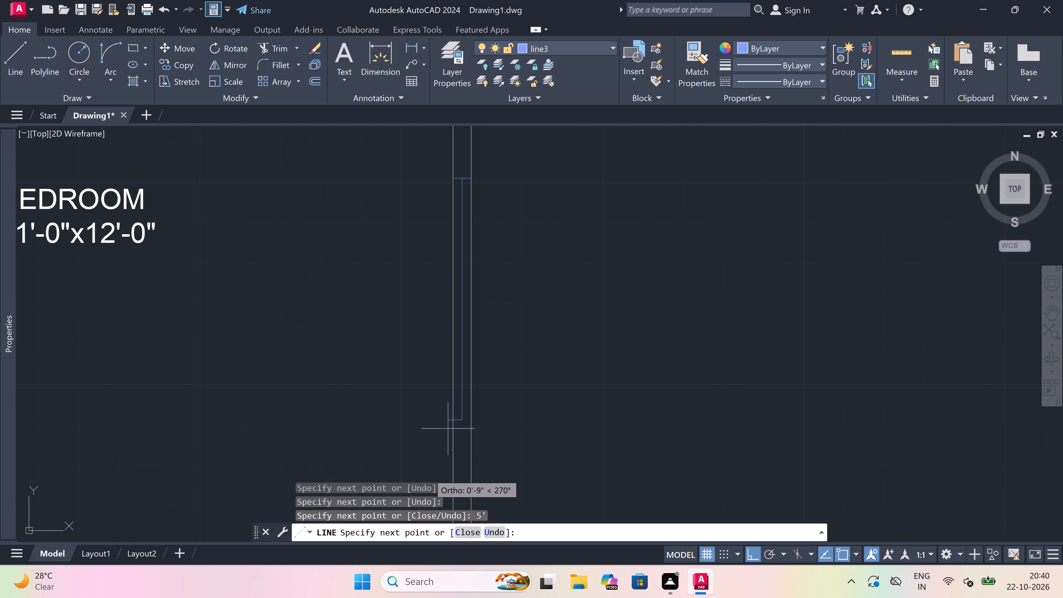
click(453, 419)
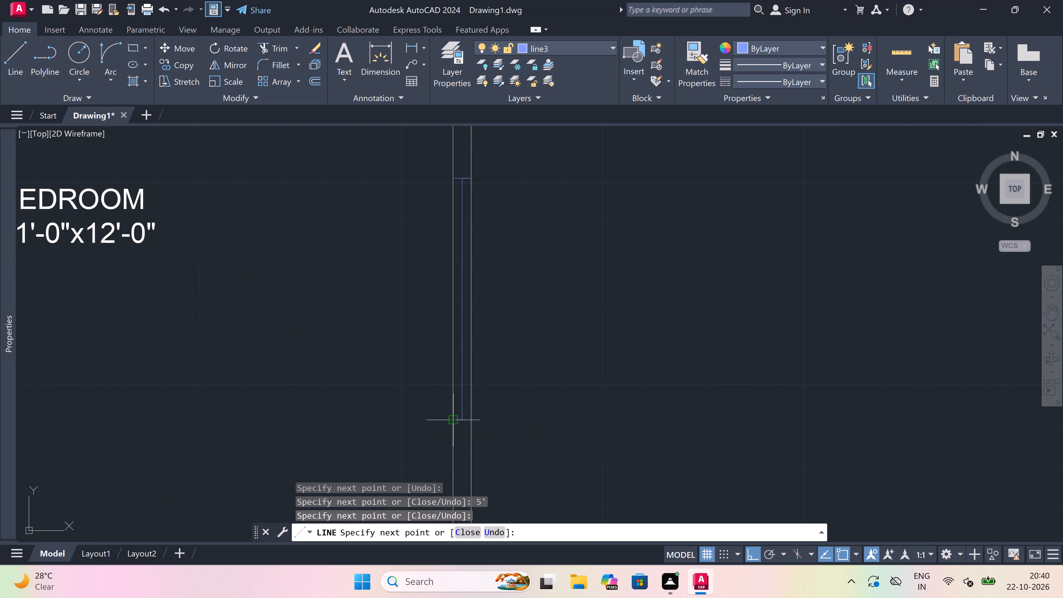
click(472, 418)
key(Escape)
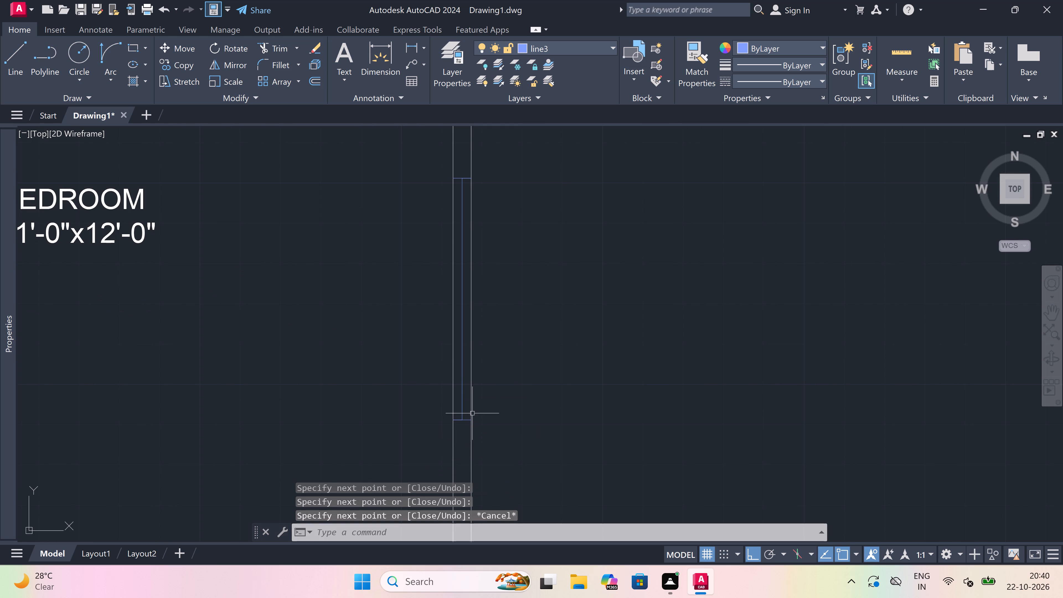
Trim the outer and inner wall face lines between the two end lines of the lower bedroom's east window.
key(t)
key(r)
key(space)
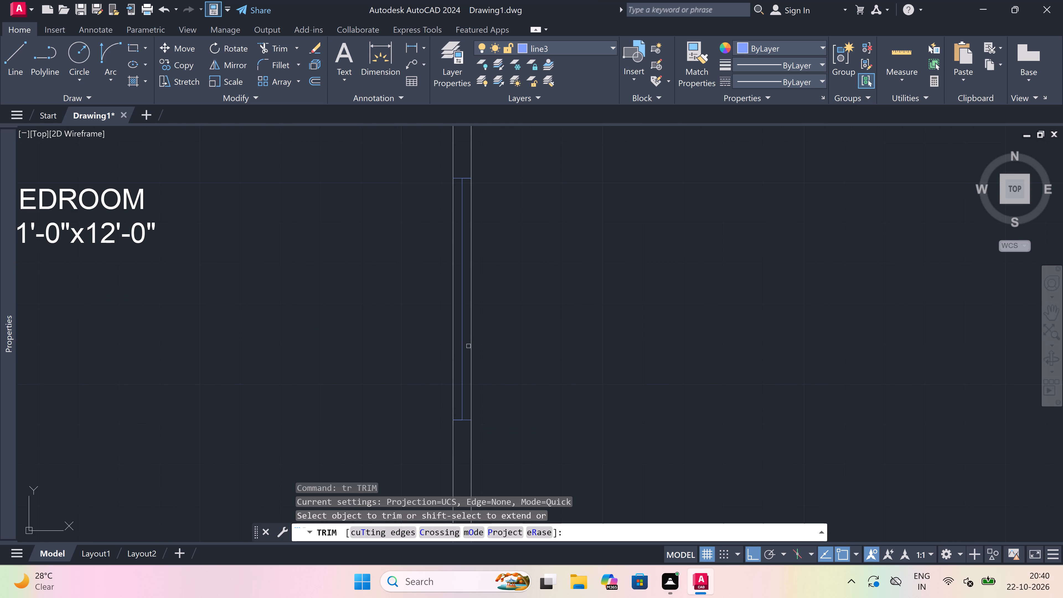
click(470, 343)
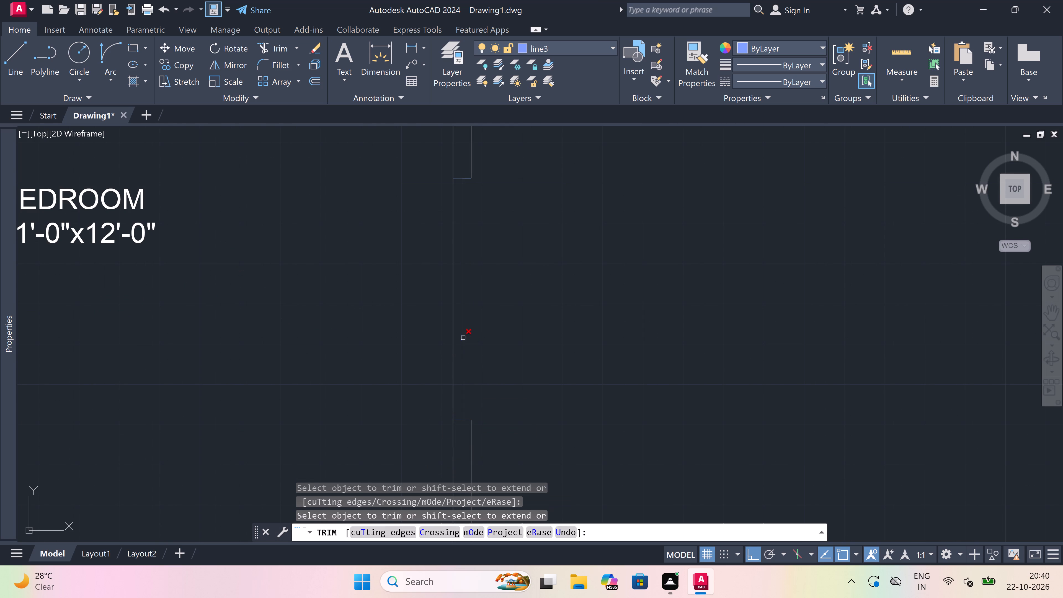
click(453, 328)
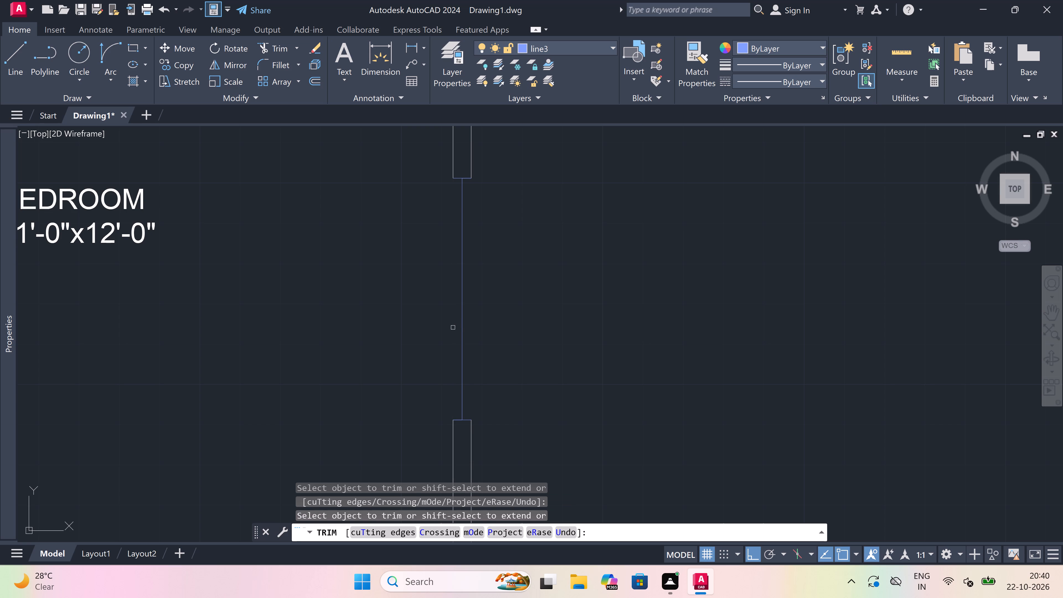
key(Escape)
Draw the inner and outer face lines of the lower bedroom's east window between the ends of its two cross-wall lines.
key(l)
key(space)
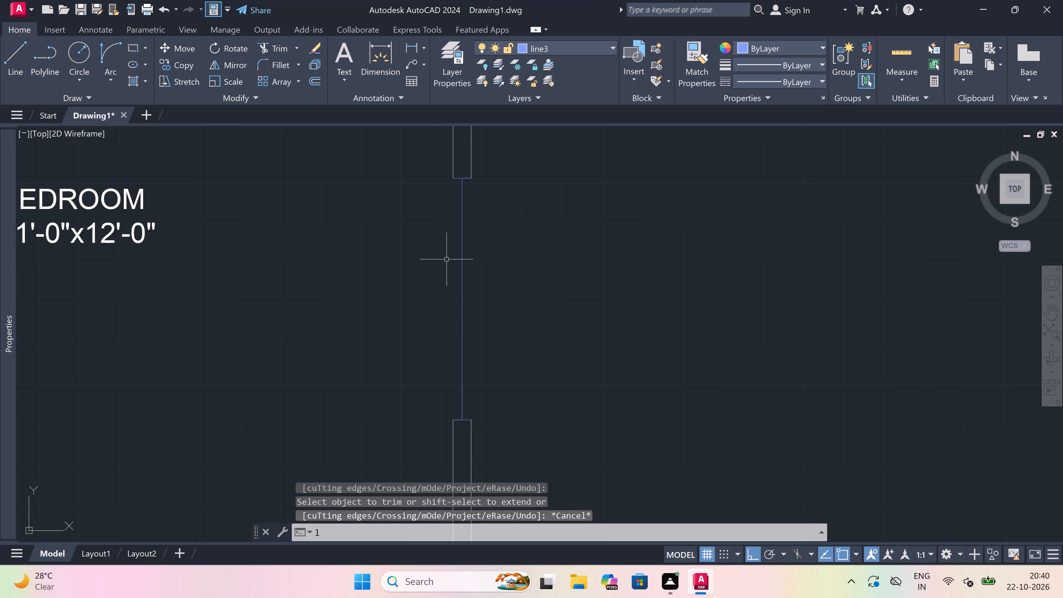
click(450, 179)
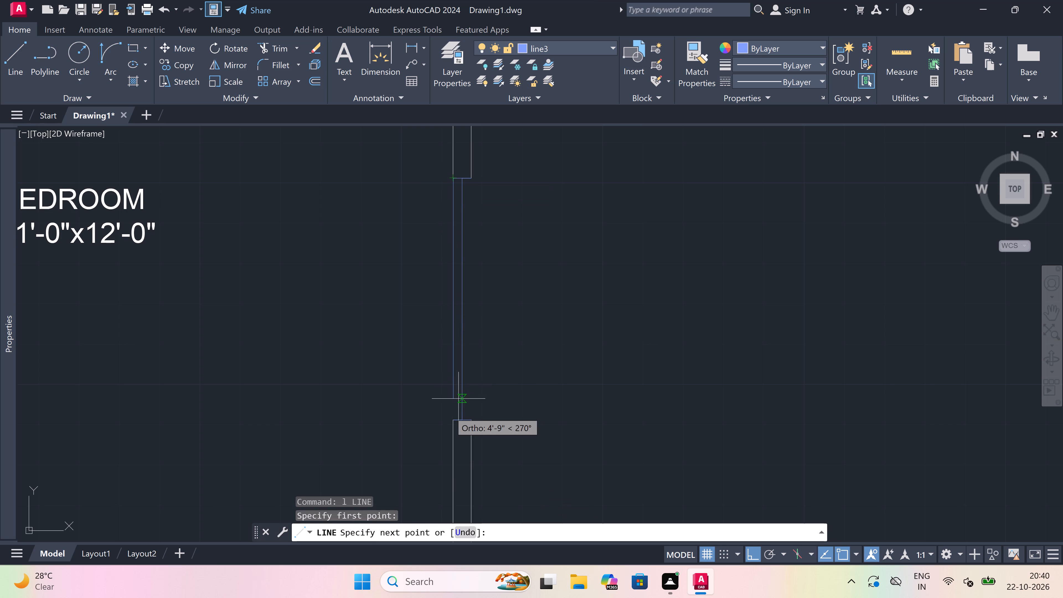
click(458, 420)
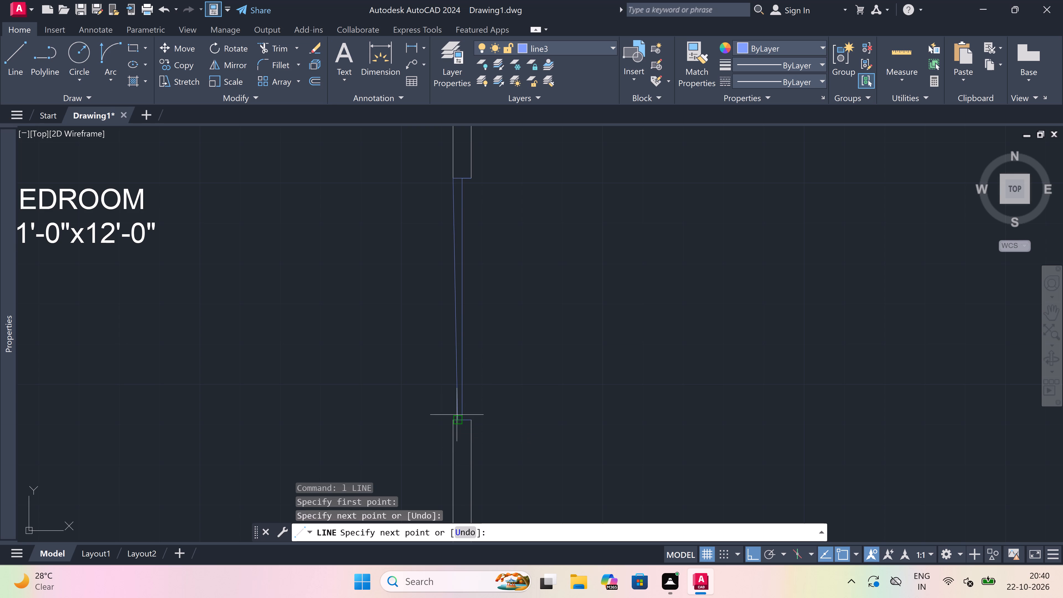
key(ctrl+z)
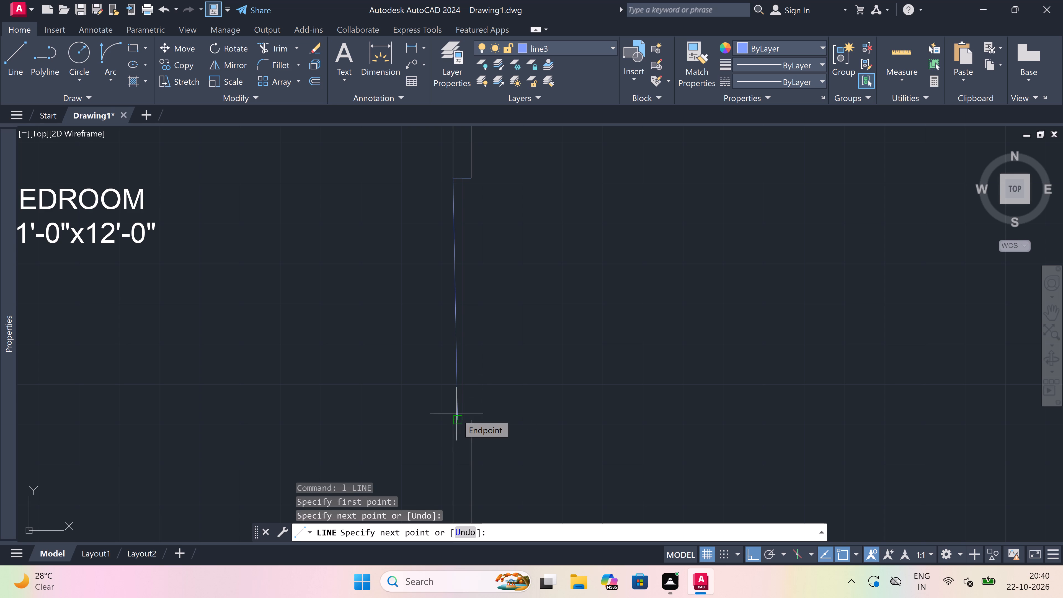
drag(455, 418, 455, 409)
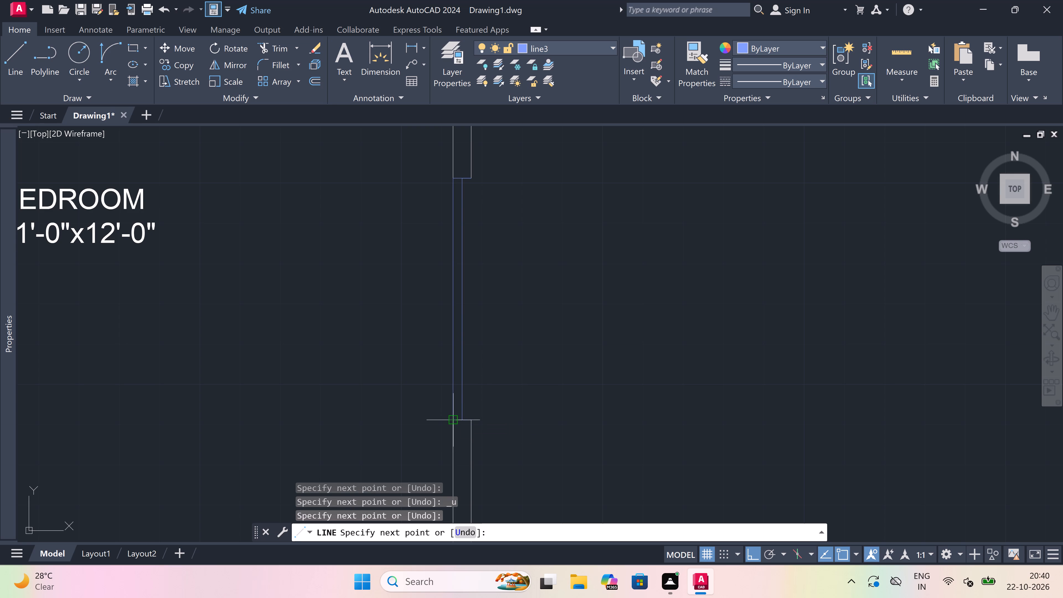
key(Escape)
key(space)
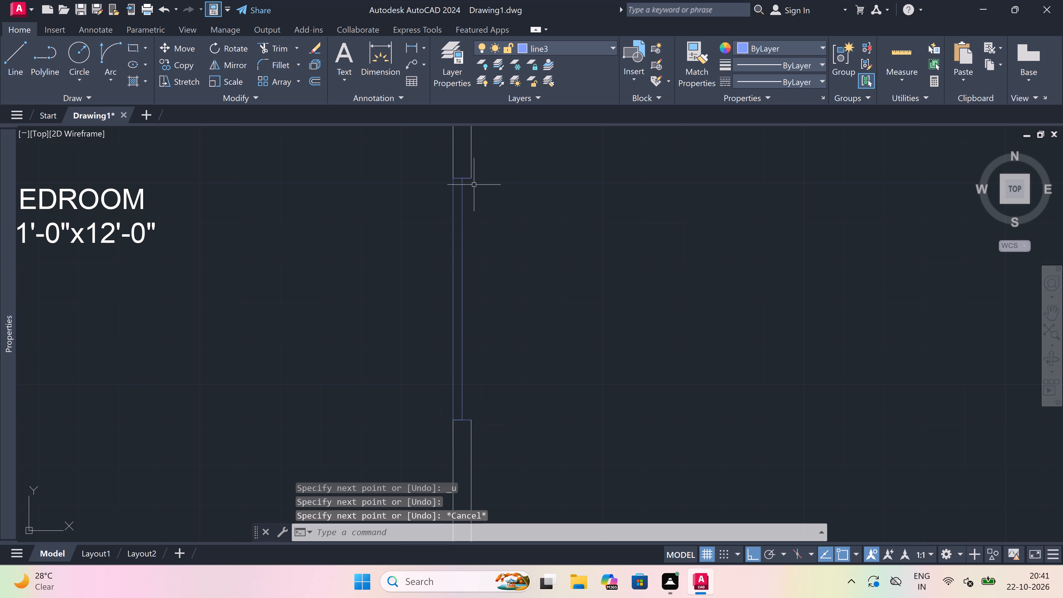
click(473, 180)
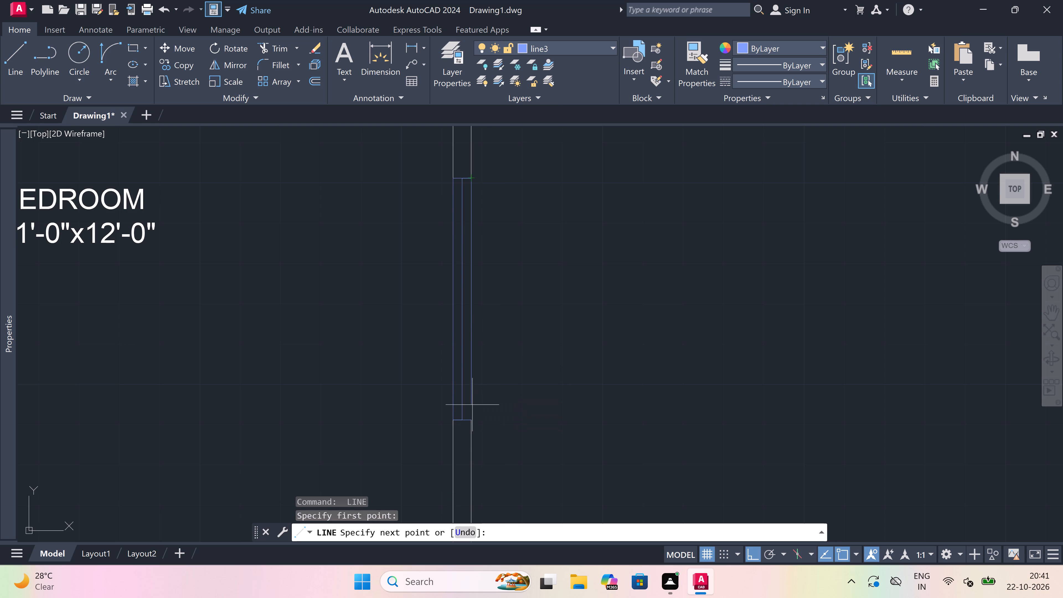
click(467, 421)
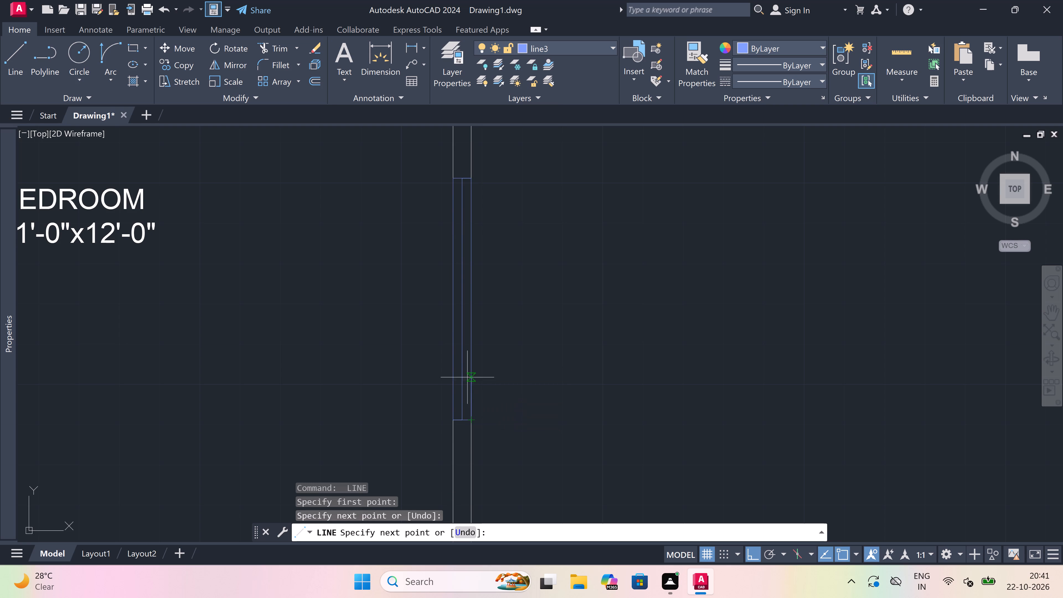
key(Escape)
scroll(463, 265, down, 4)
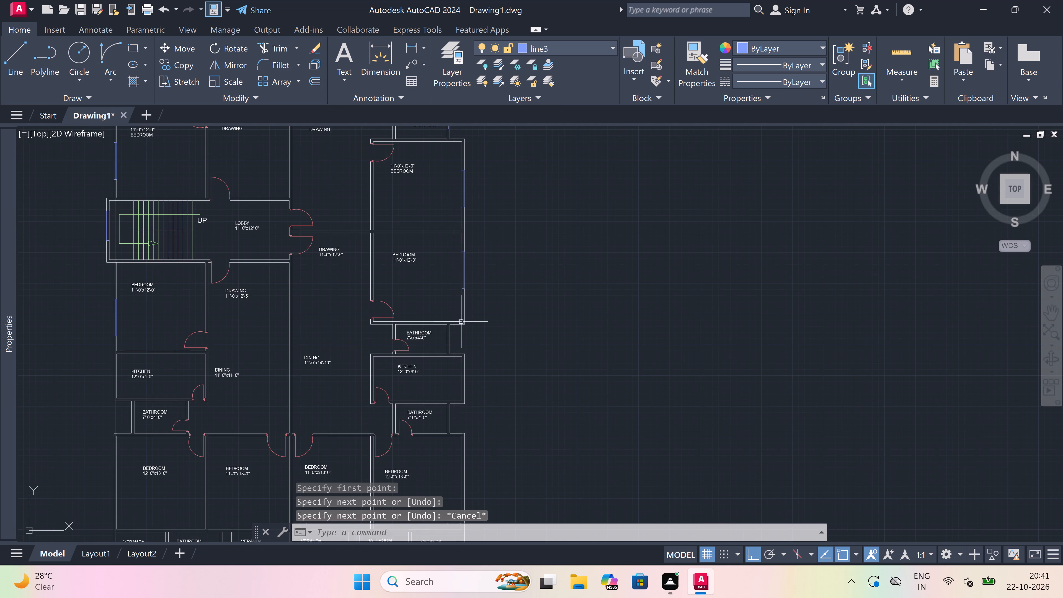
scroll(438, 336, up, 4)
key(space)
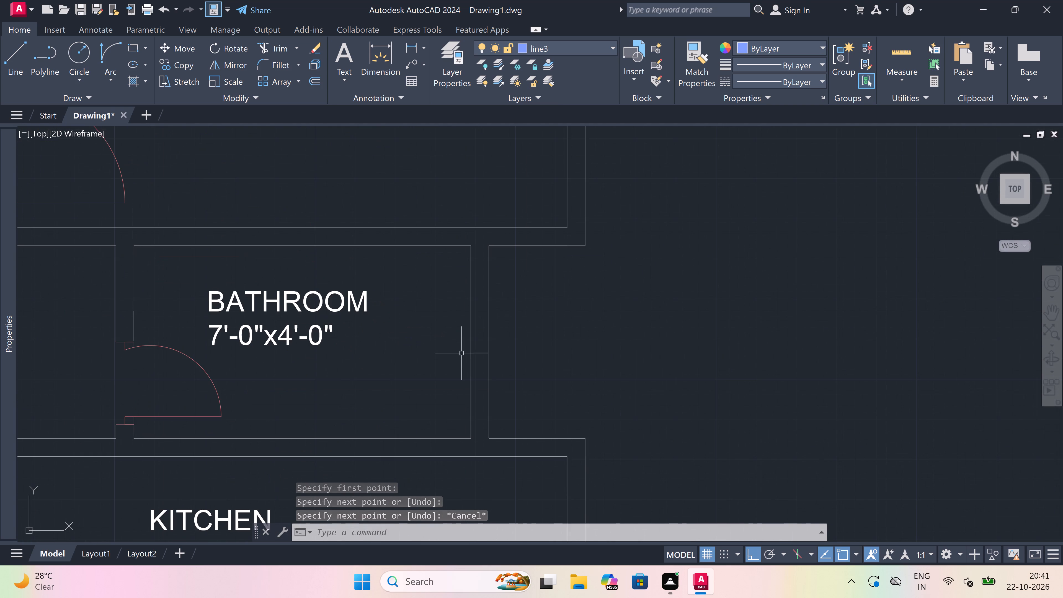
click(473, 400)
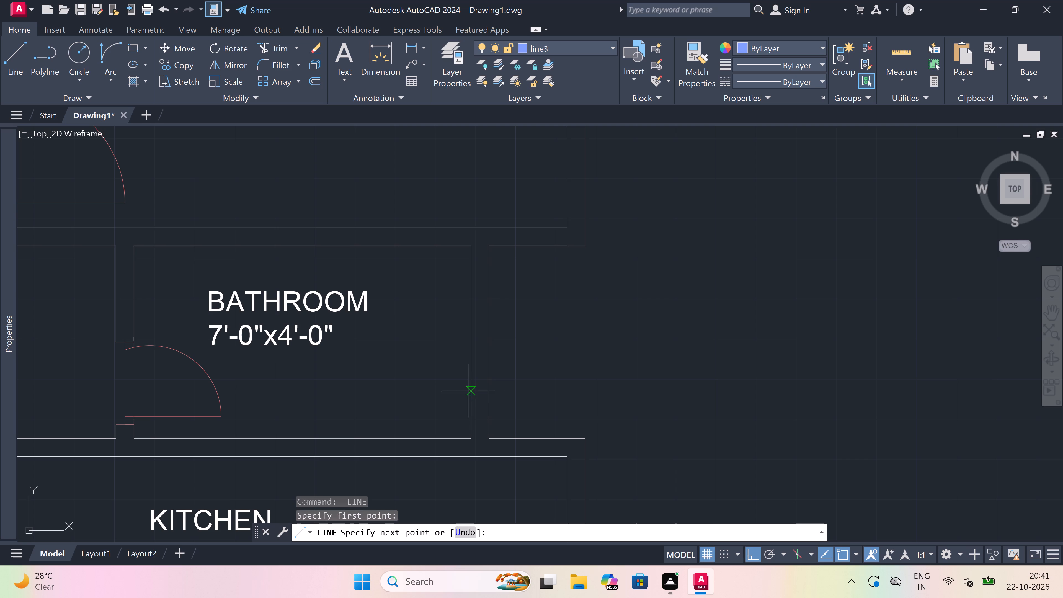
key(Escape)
Draw a window in the east wall of the bathroom above the kitchen: lower cross-wall end line, 2' centre line upward, and upper end line.
key(space)
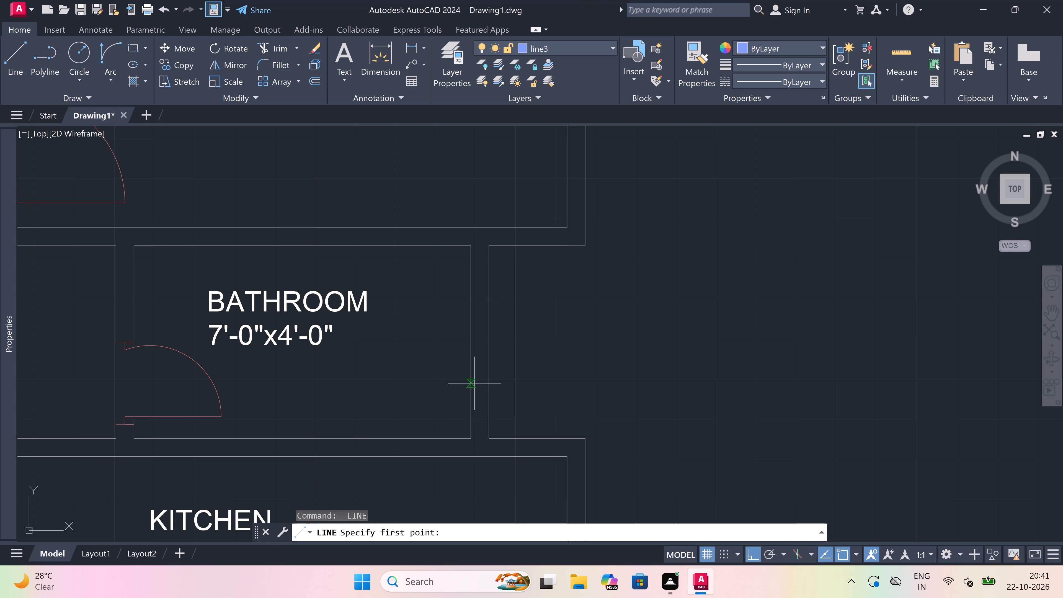
click(472, 389)
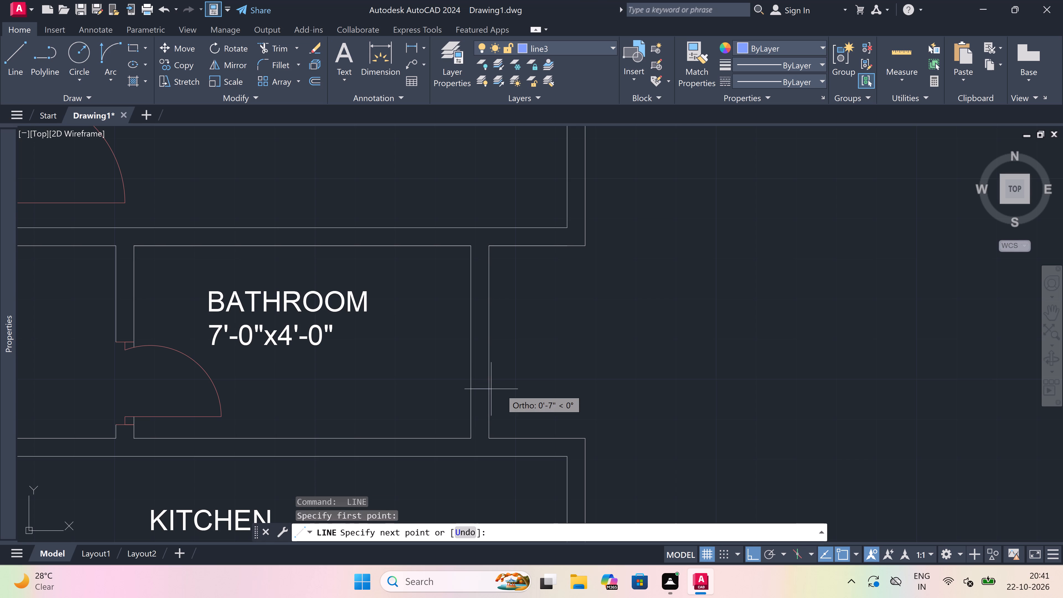
click(491, 387)
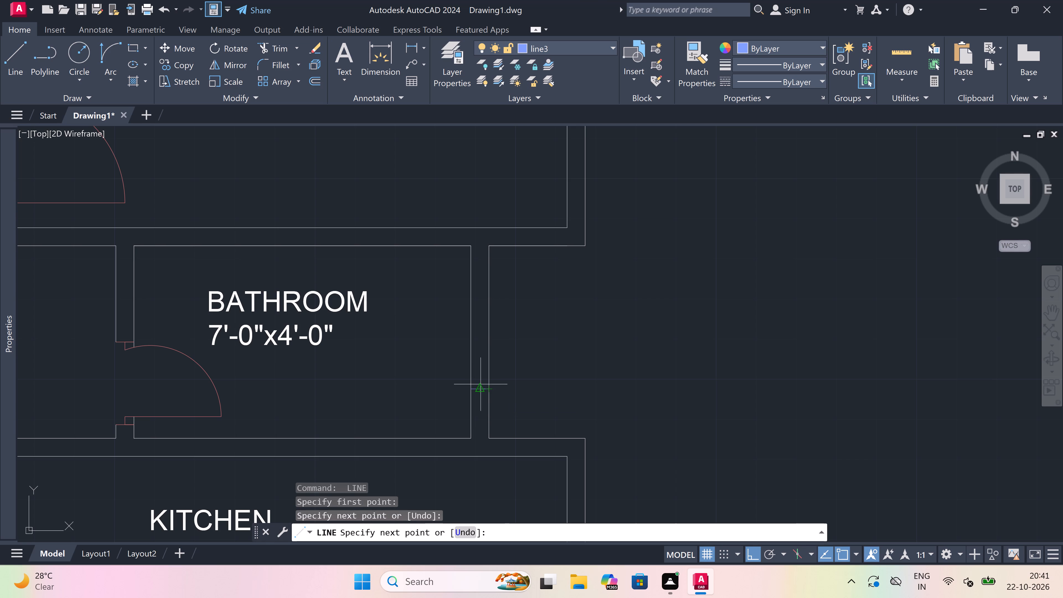
click(481, 384)
key(2)
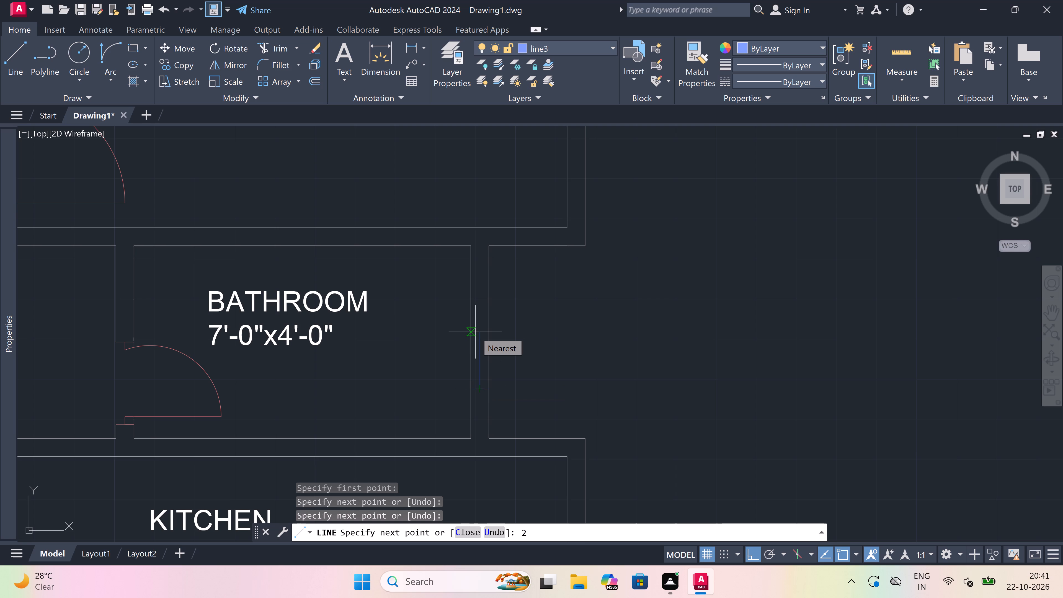
key(apostrophe)
key(space)
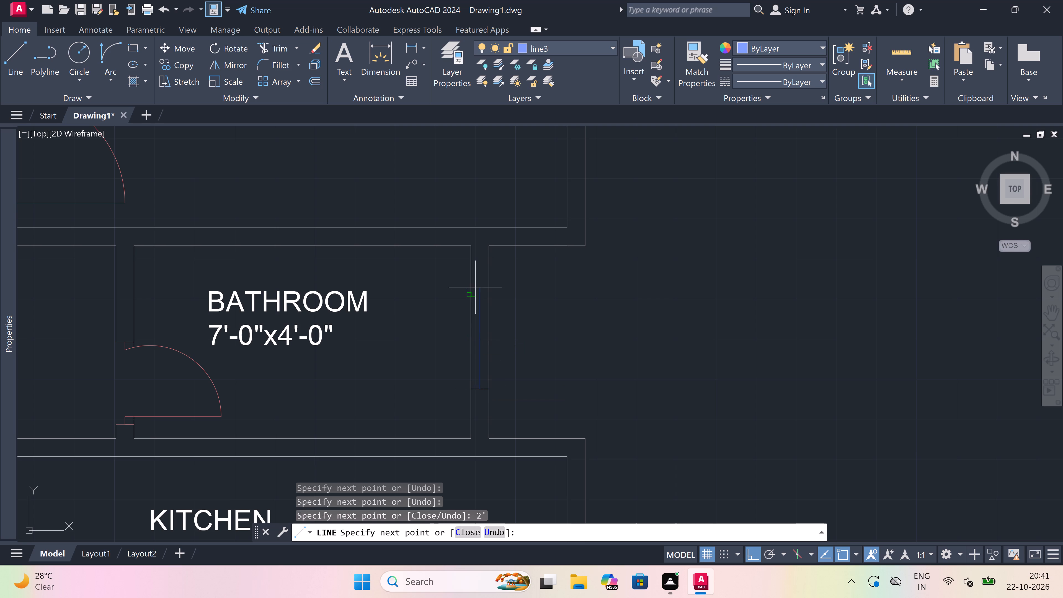
click(474, 290)
click(489, 293)
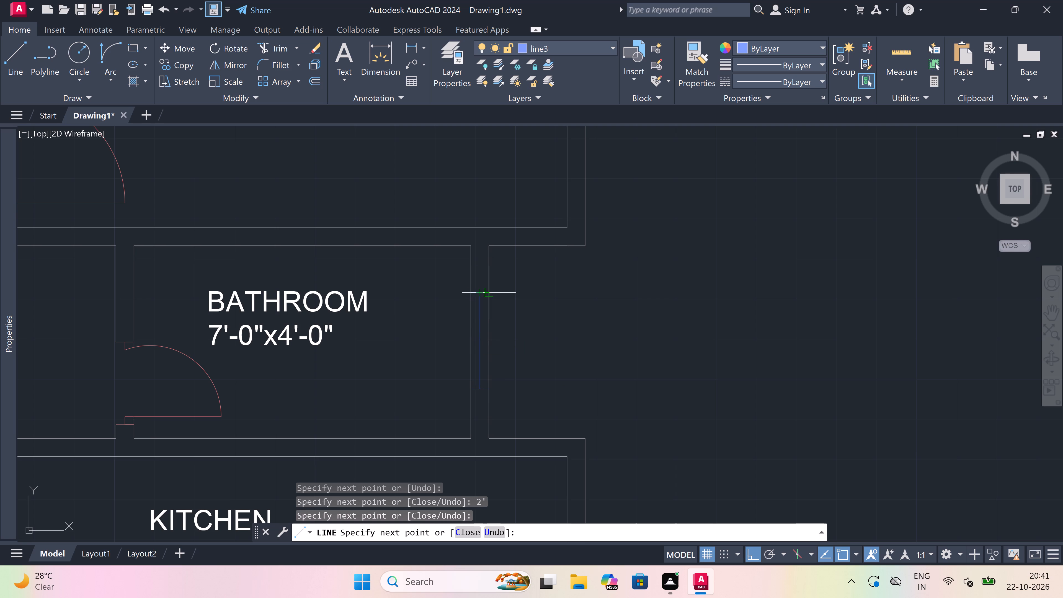
key(Escape)
Trim the outer and inner wall face lines between the two end lines of the bathroom's east window.
text(tr)
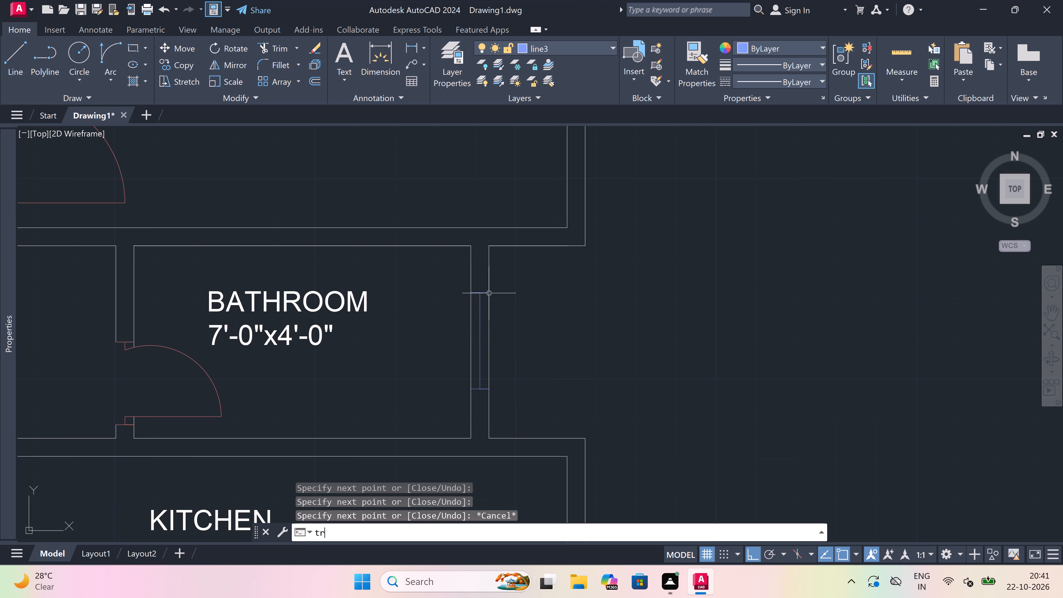
key(space)
click(489, 321)
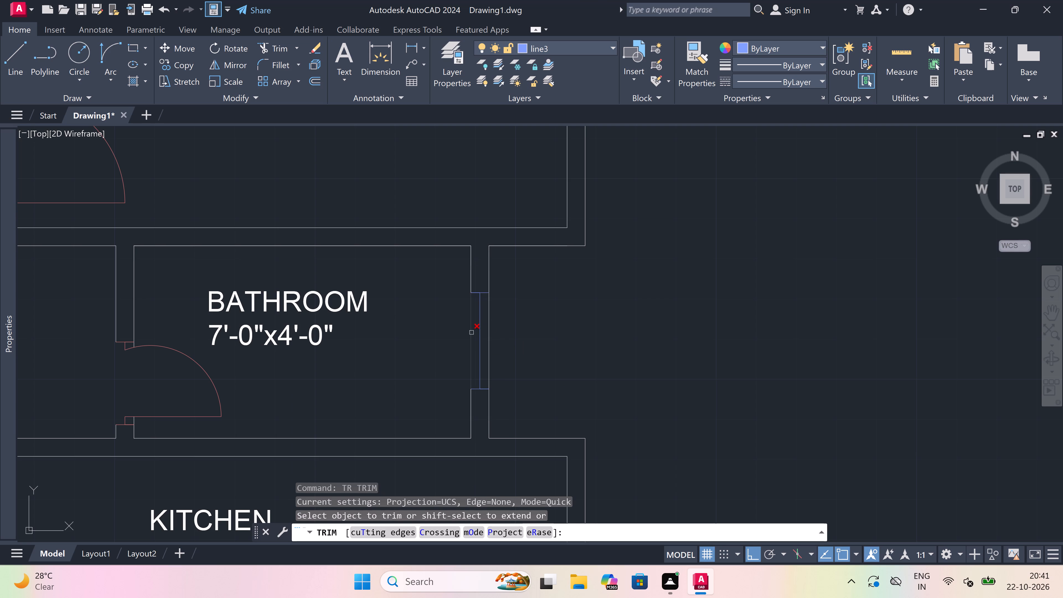
click(471, 332)
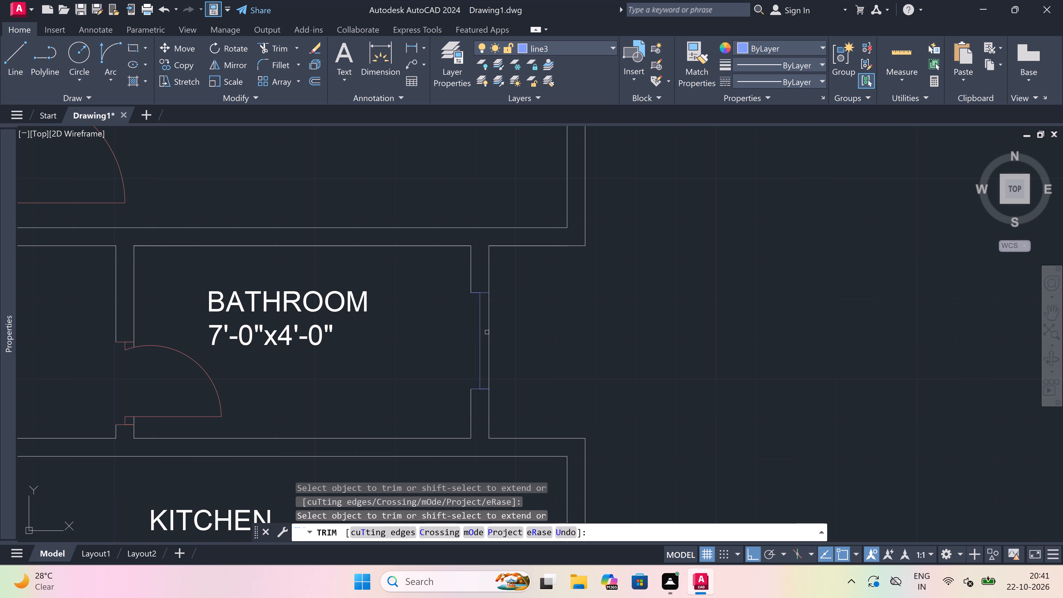
click(487, 332)
key(Escape)
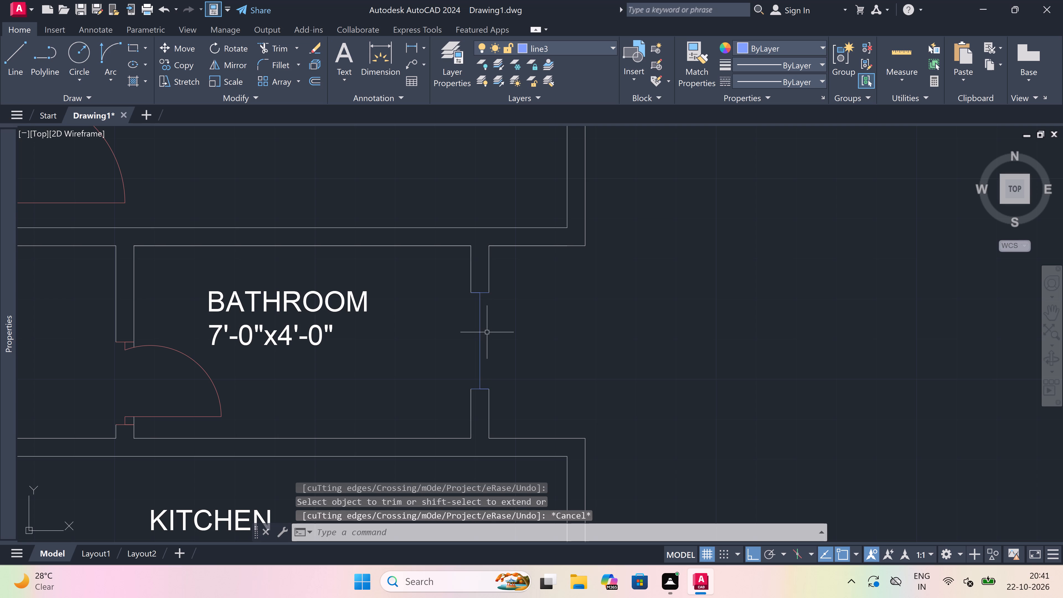
Draw the outer and inner face lines of the bathroom's east window between the ends of its two cross-wall lines.
key(l)
key(space)
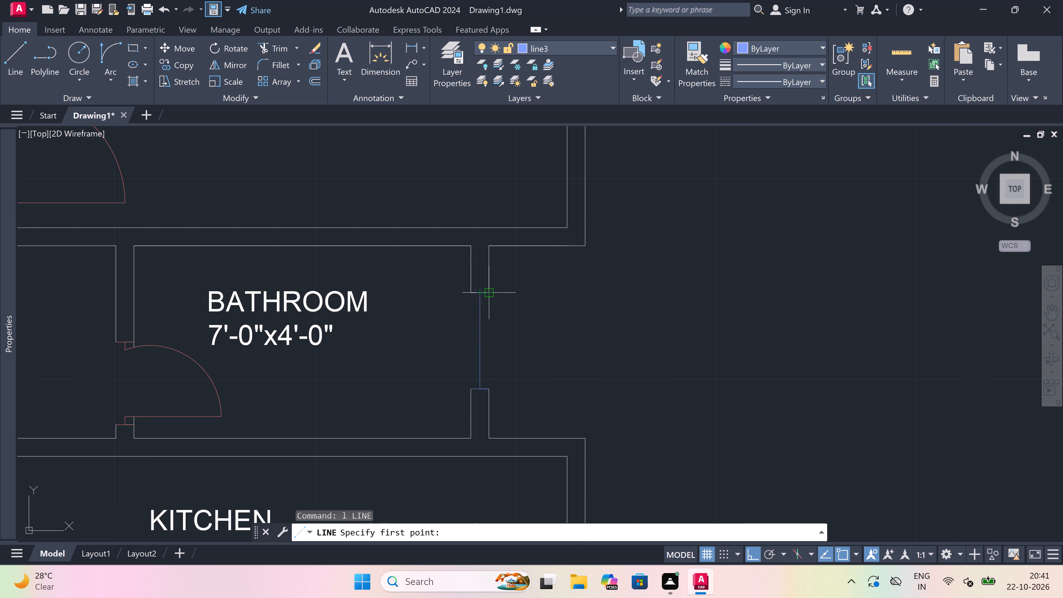
drag(488, 292, 491, 298)
click(491, 385)
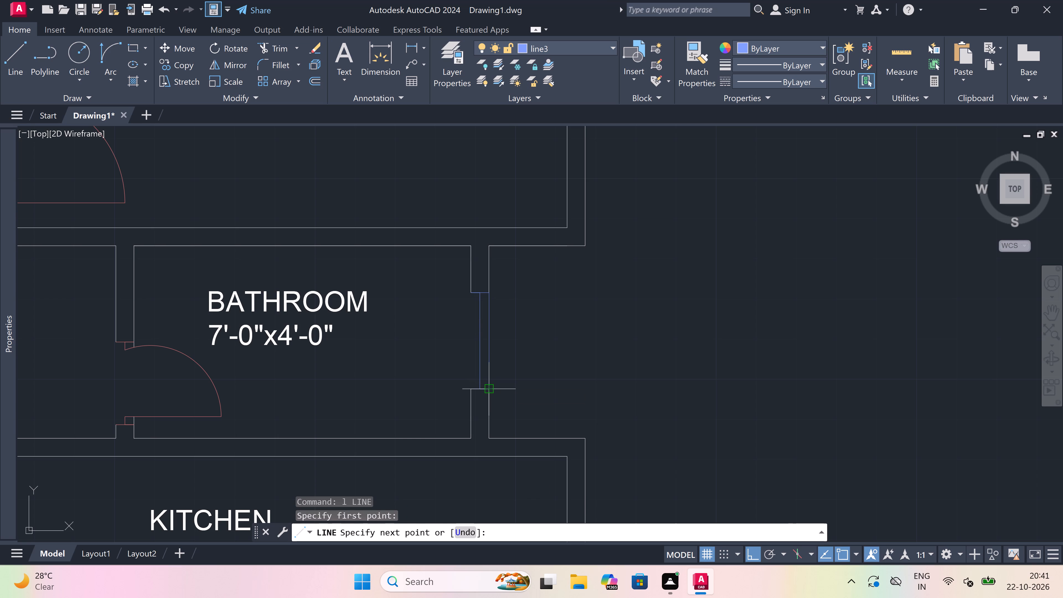
key(Escape)
key(space)
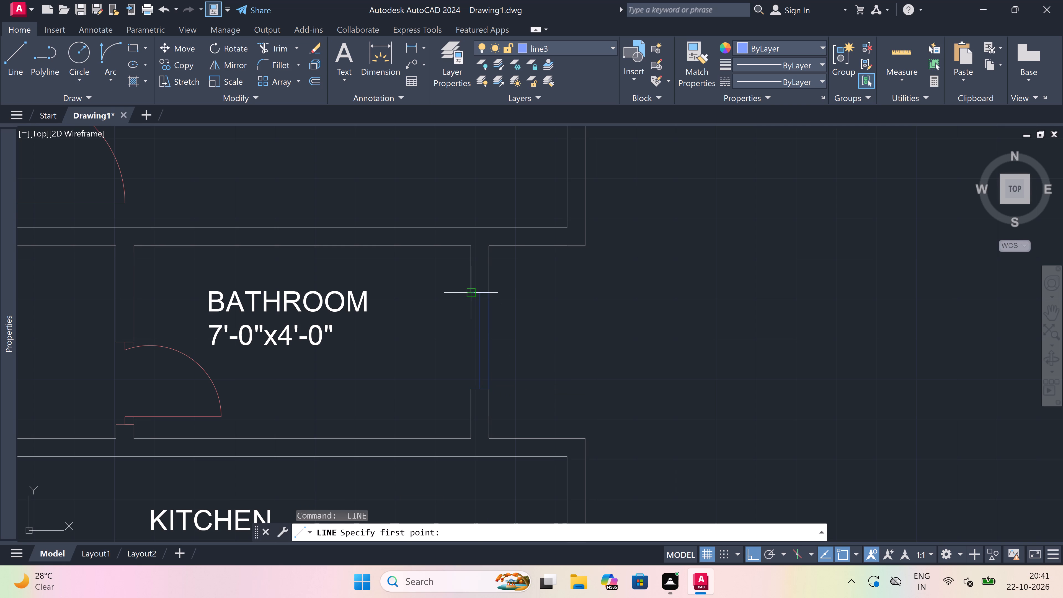
click(472, 294)
click(473, 390)
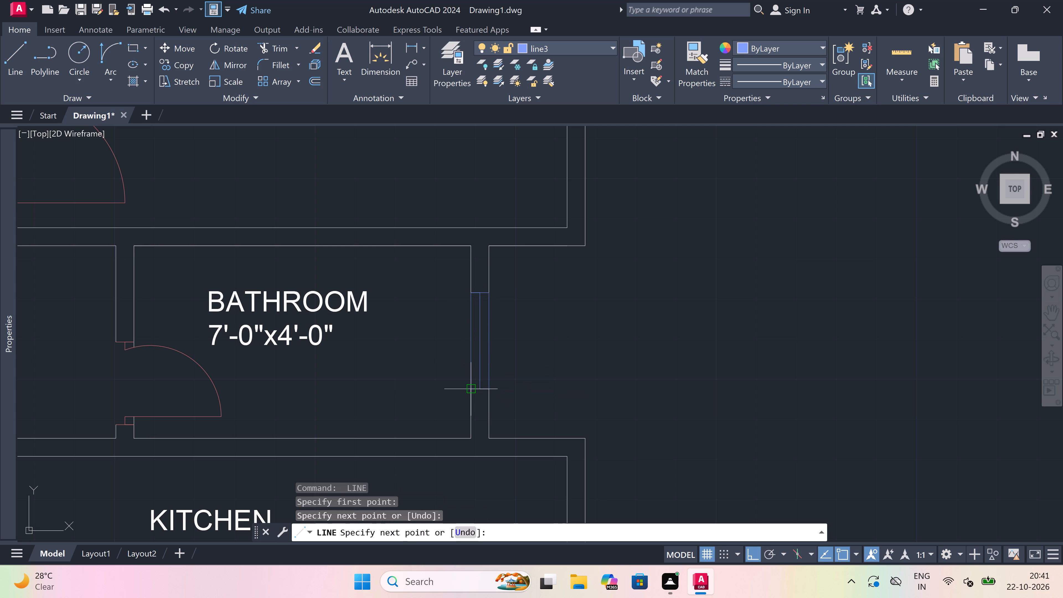
key(Escape)
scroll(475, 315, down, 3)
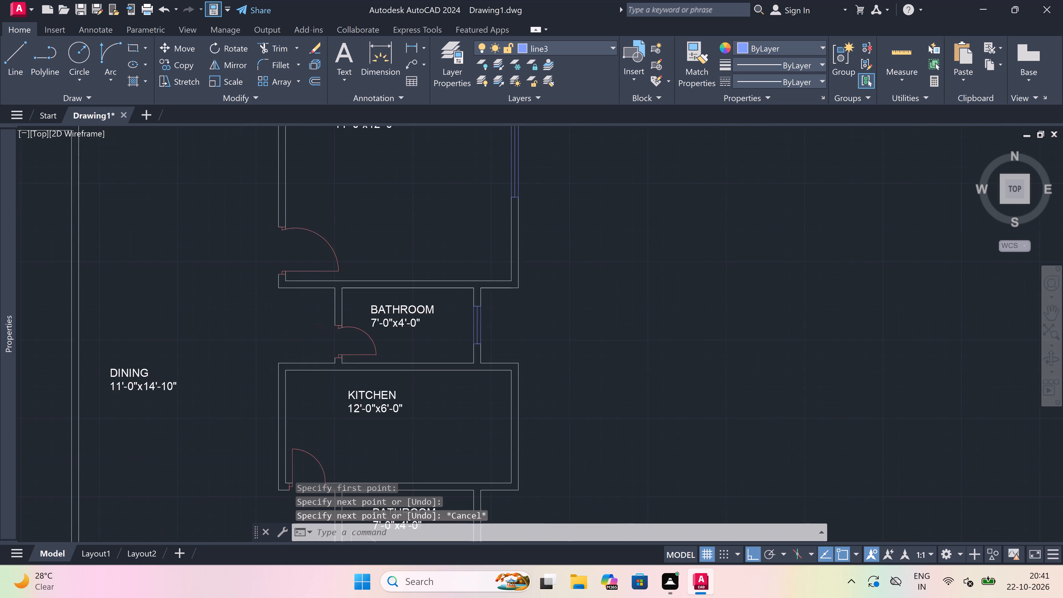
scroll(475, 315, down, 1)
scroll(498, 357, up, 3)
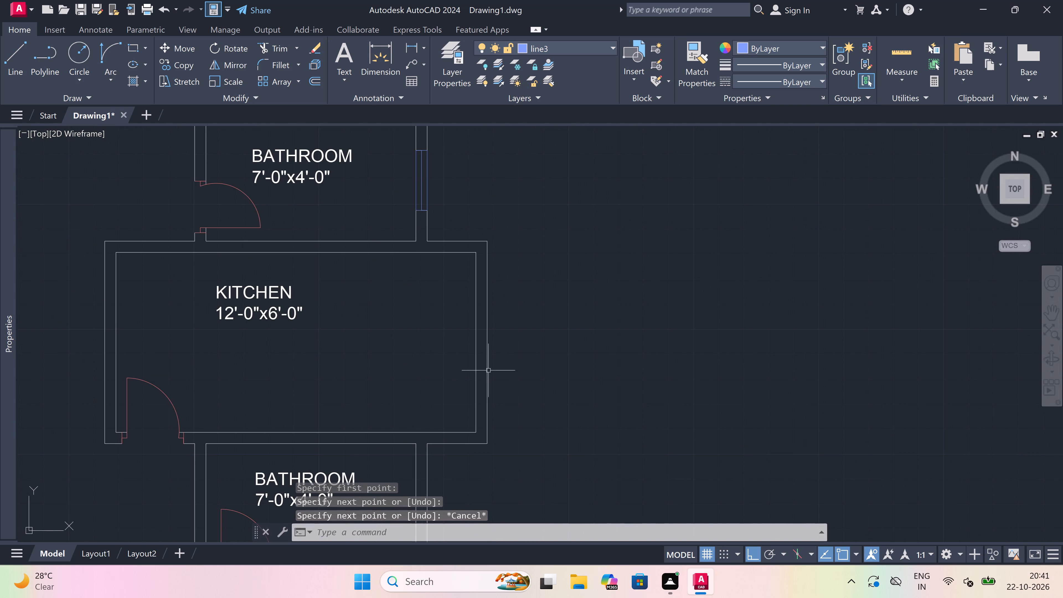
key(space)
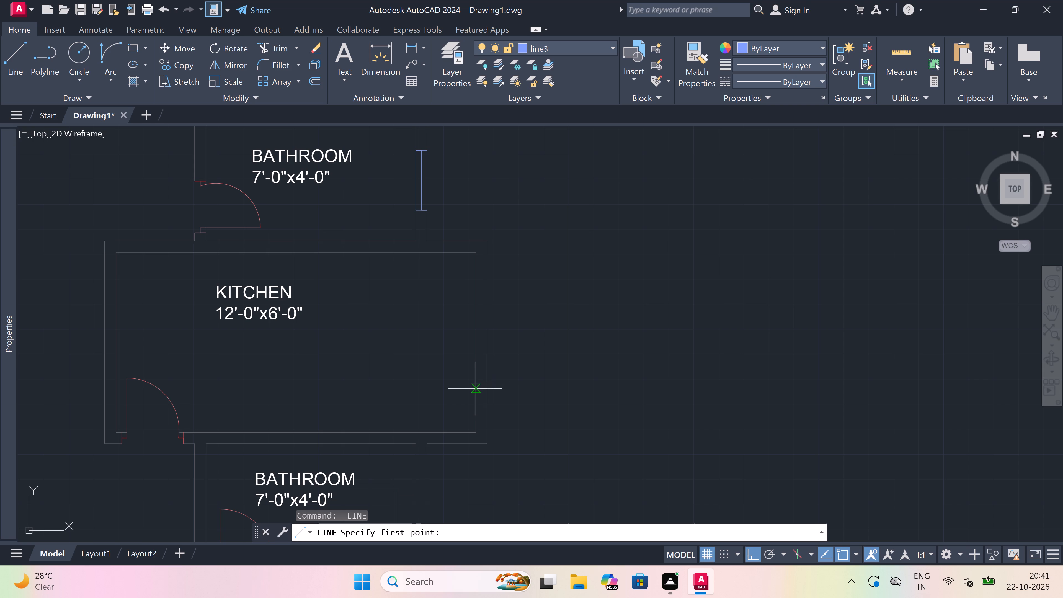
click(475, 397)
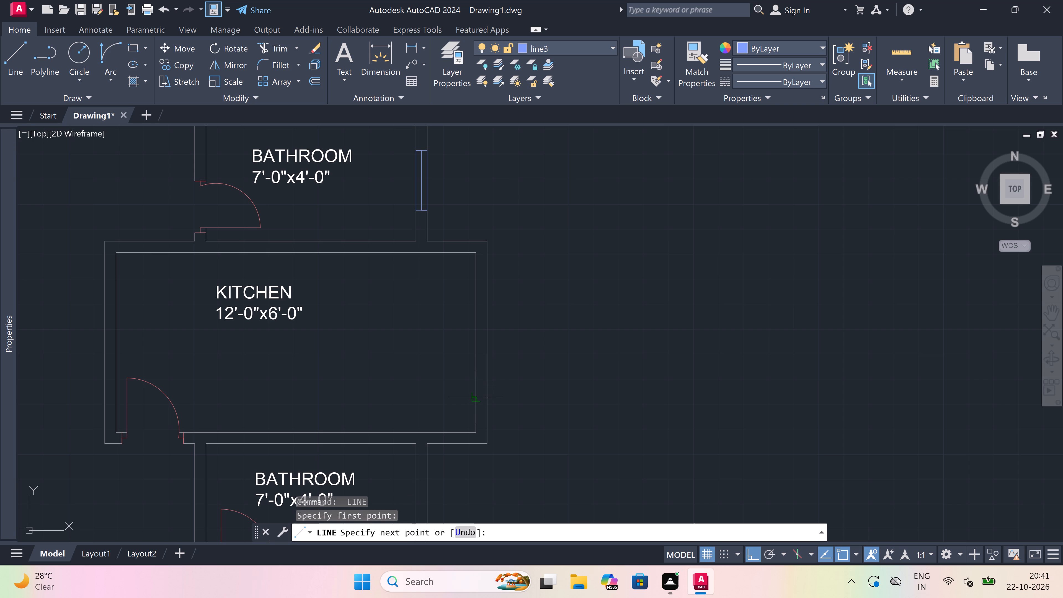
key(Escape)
Draw a window in the east wall of the 12'-0"x6'-0" kitchen: lower cross-wall end line, 3' centre line upward, and upper end line.
key(space)
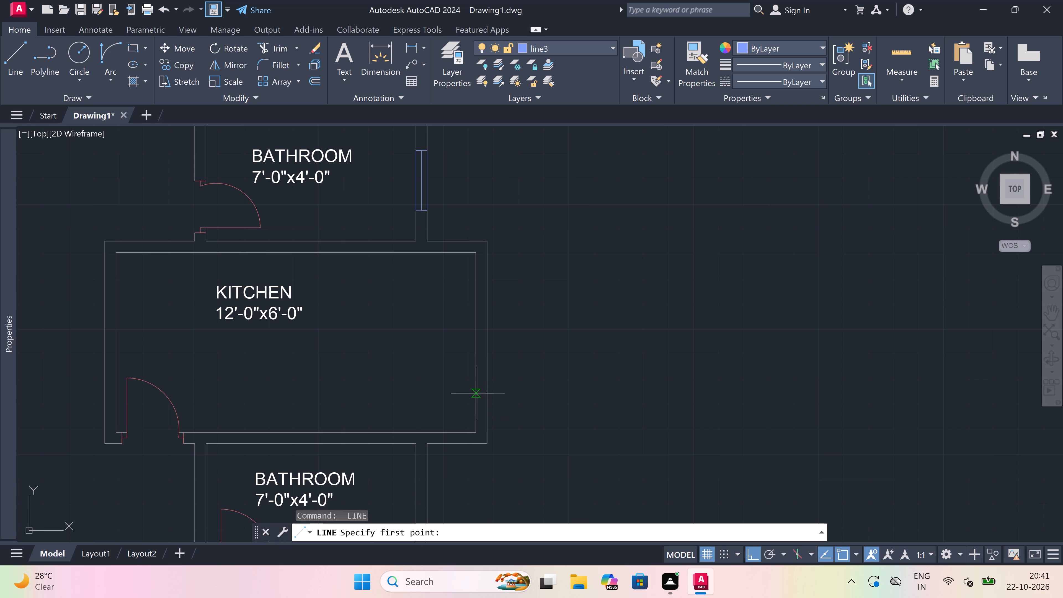
click(478, 393)
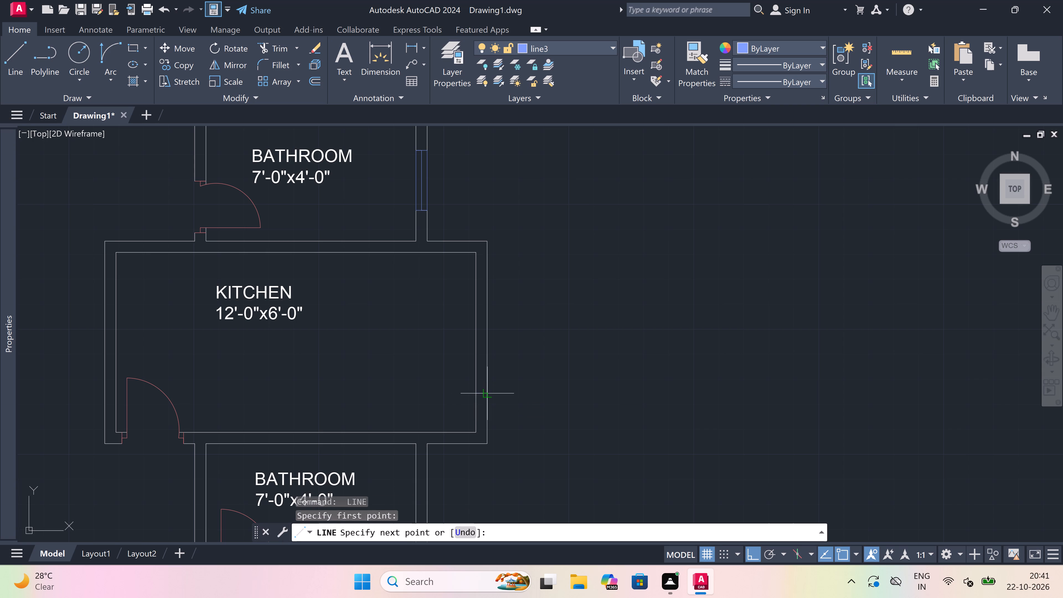
click(485, 395)
drag(481, 394, 479, 390)
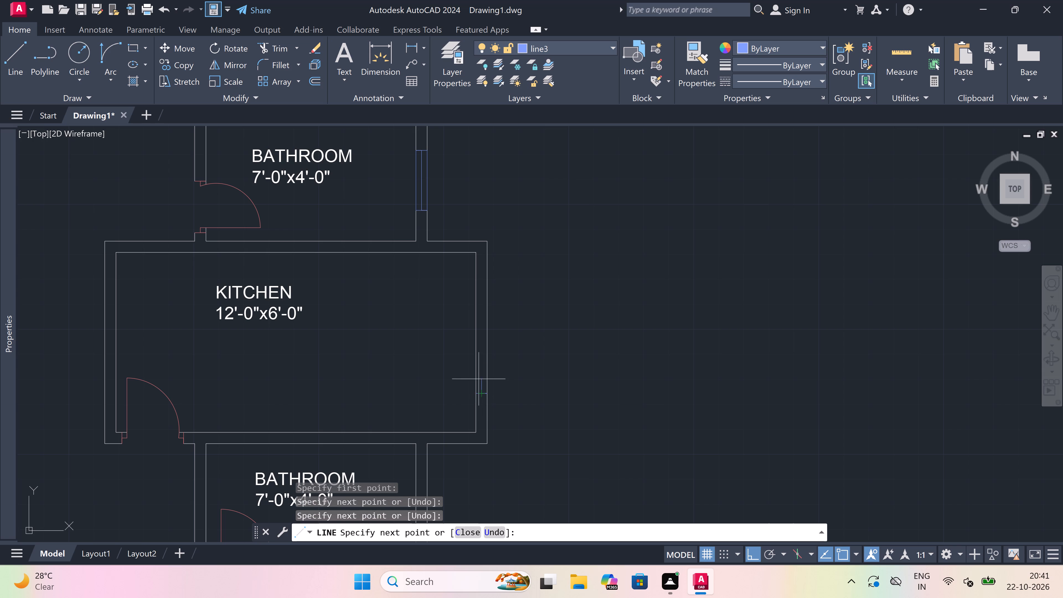
scroll(476, 335, up, 1)
text(3')
key(space)
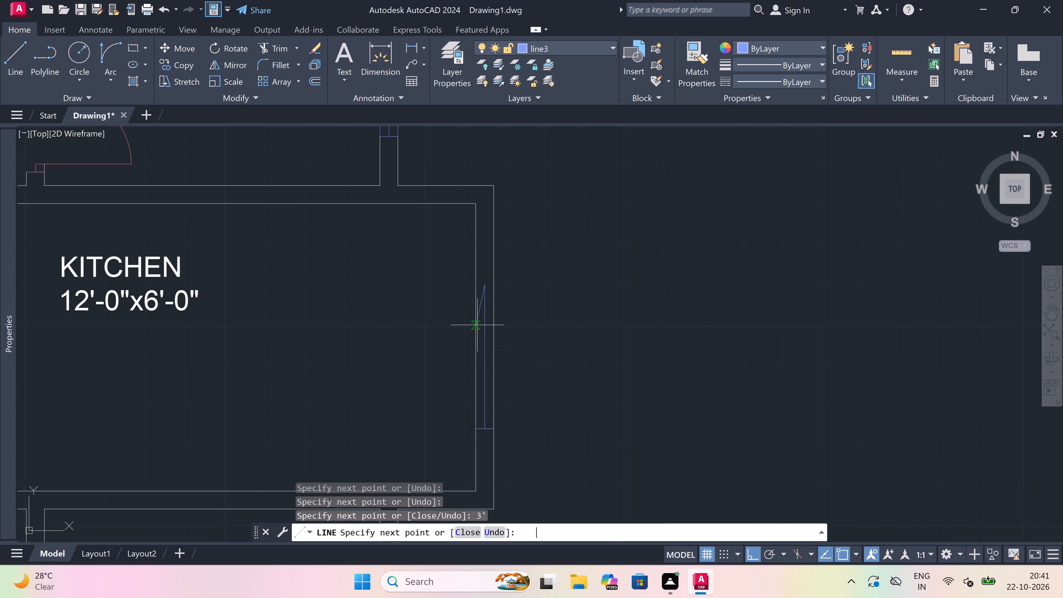
click(474, 287)
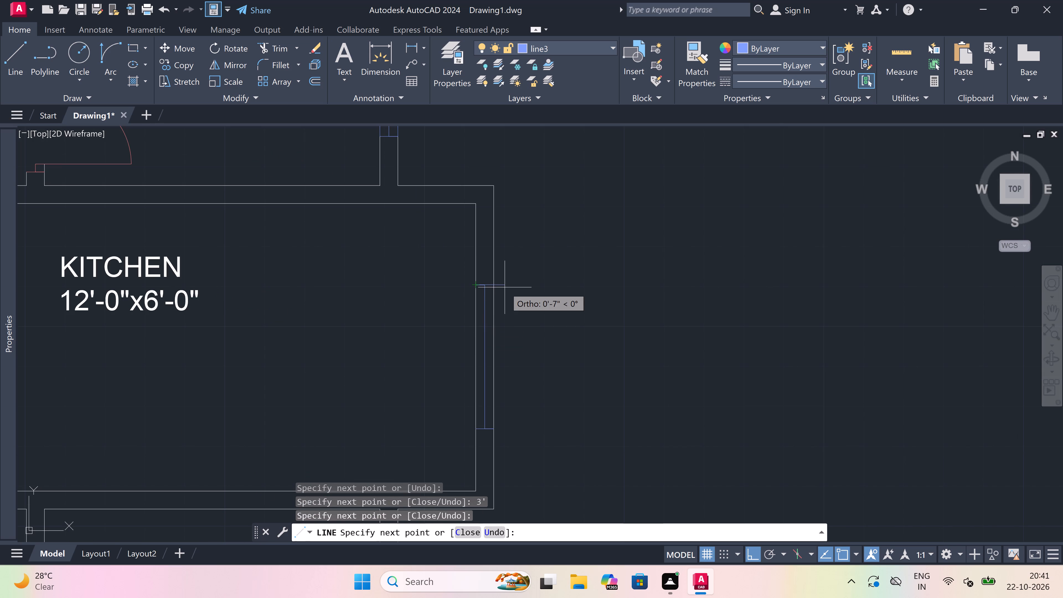
click(492, 284)
key(Escape)
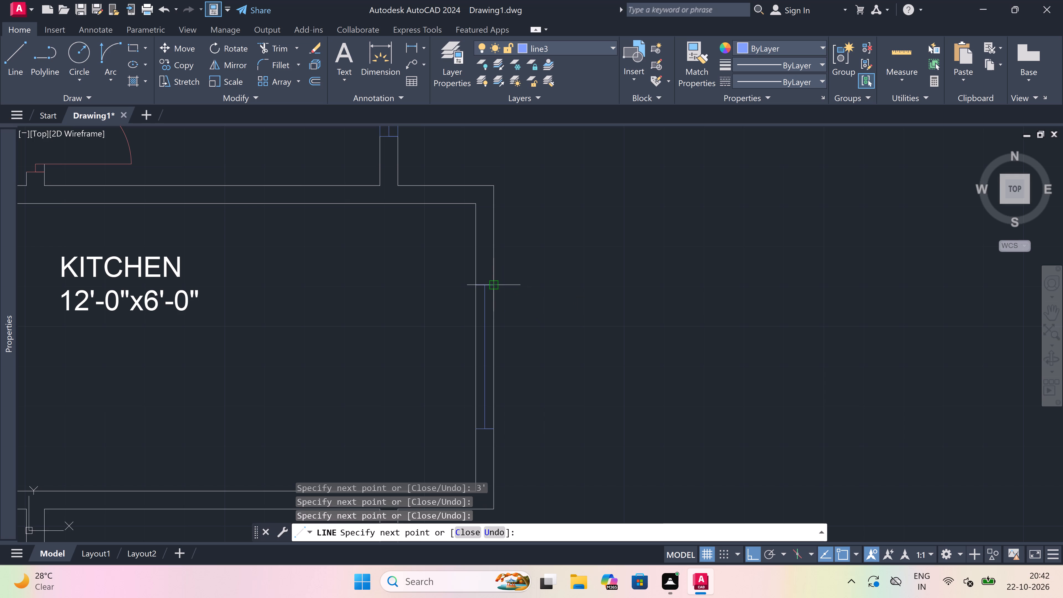
Trim the outer and inner wall face lines between the two end lines of the kitchen's east window.
text(tr)
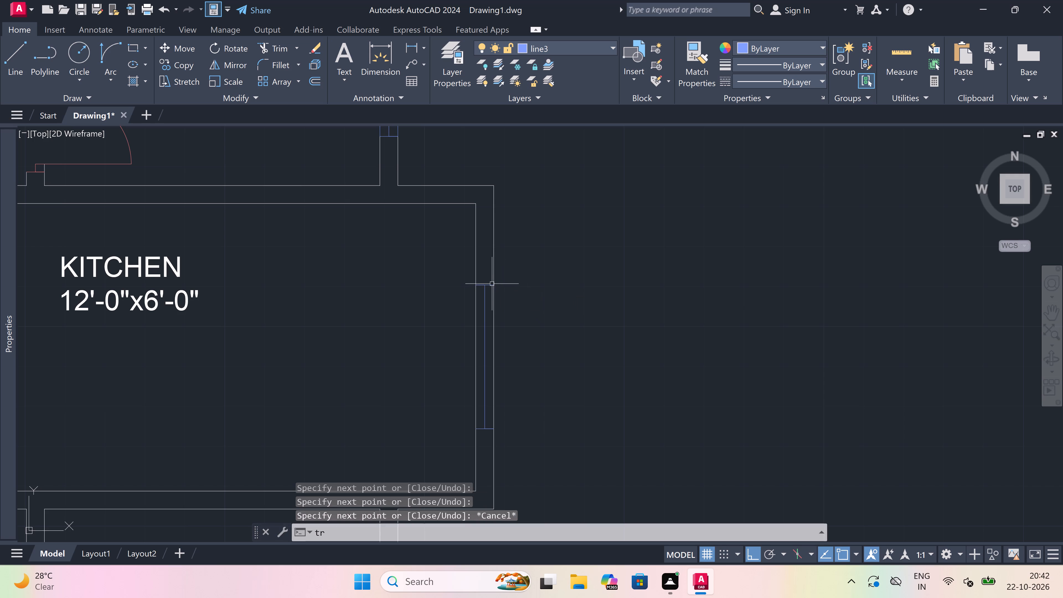
key(space)
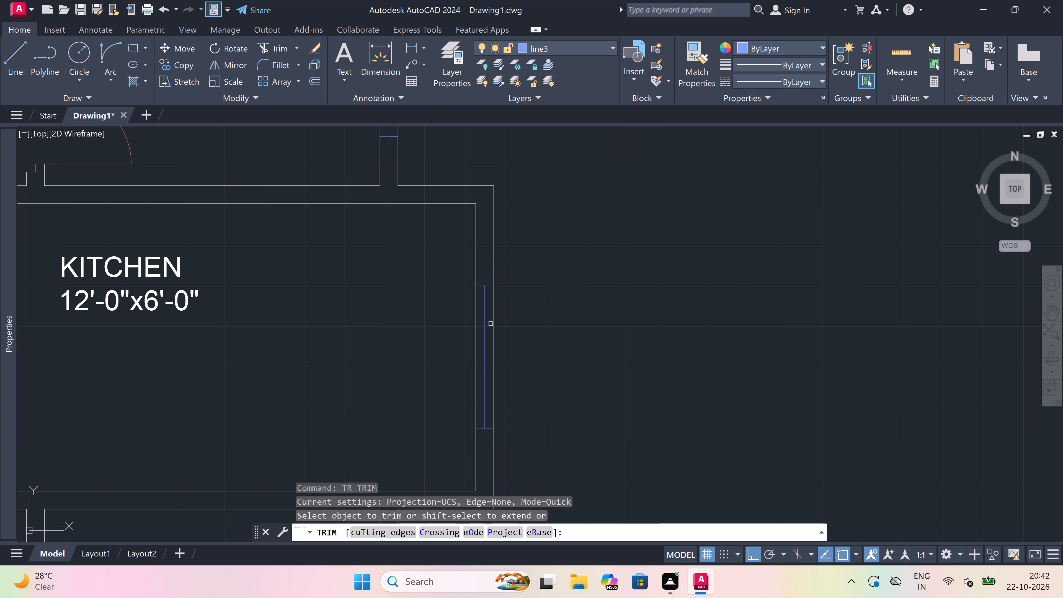
click(492, 327)
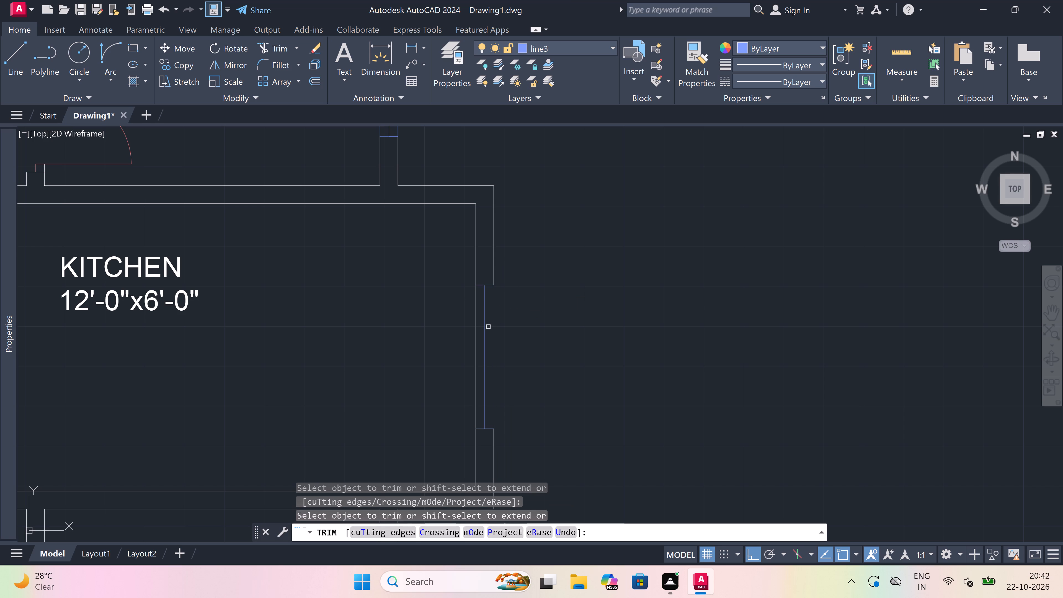
click(477, 325)
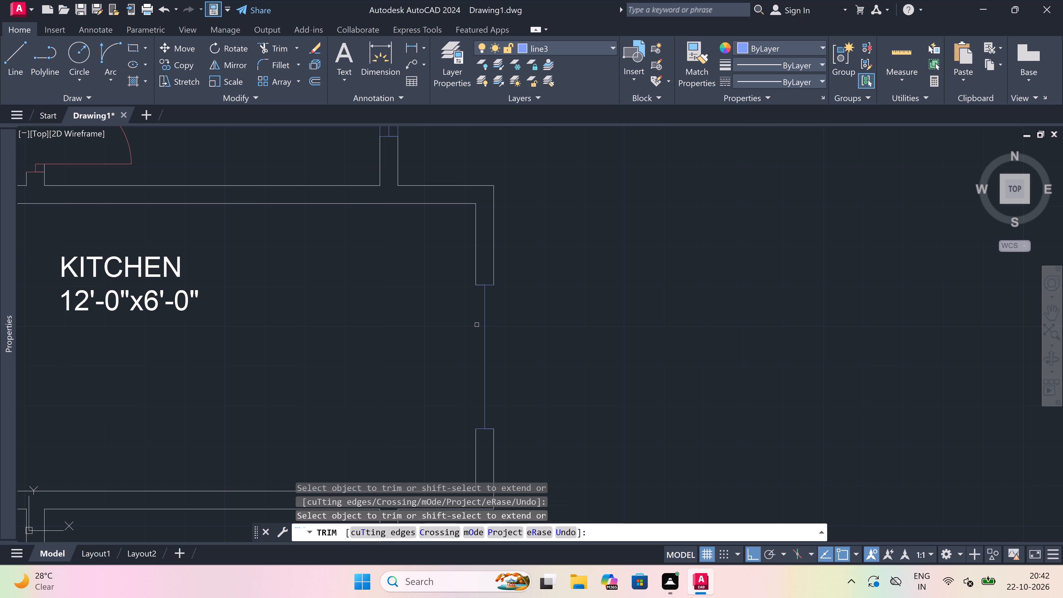
key(Escape)
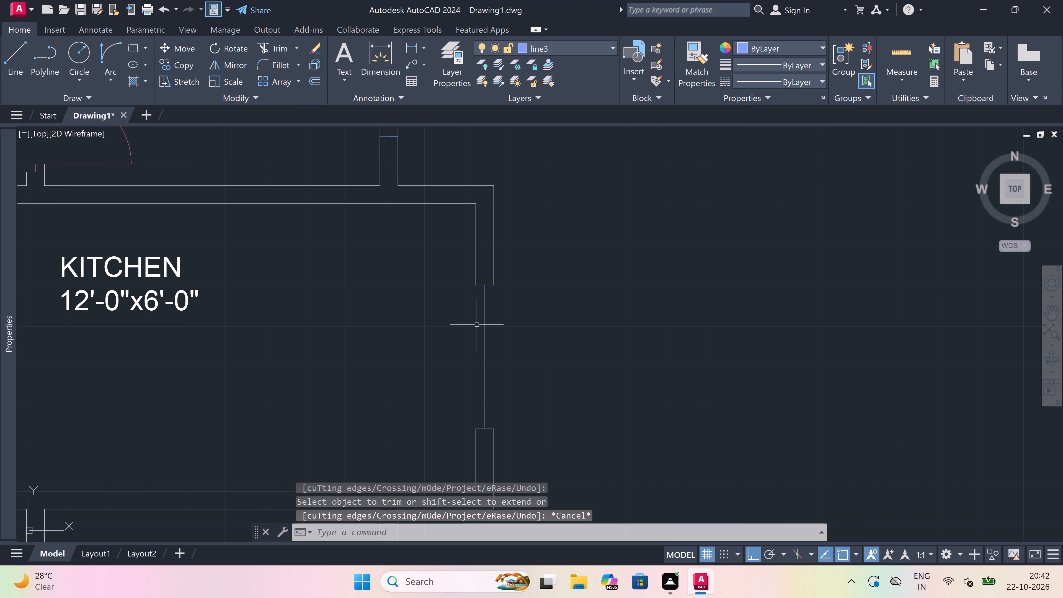
Draw the inner and outer face lines of the kitchen's east window between the ends of its two cross-wall lines.
key(l)
key(space)
click(473, 288)
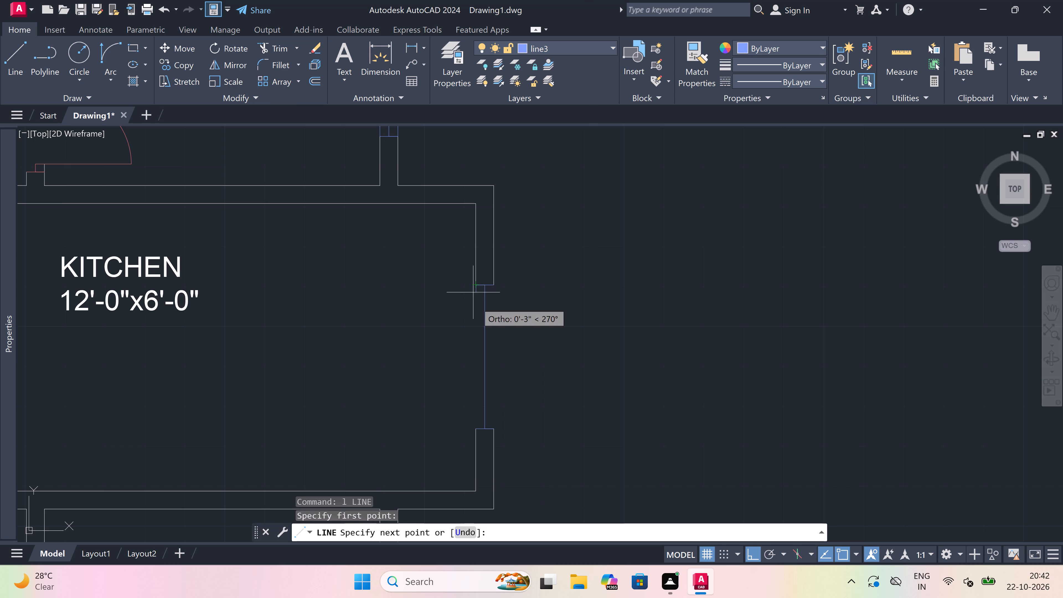
click(474, 429)
key(Escape)
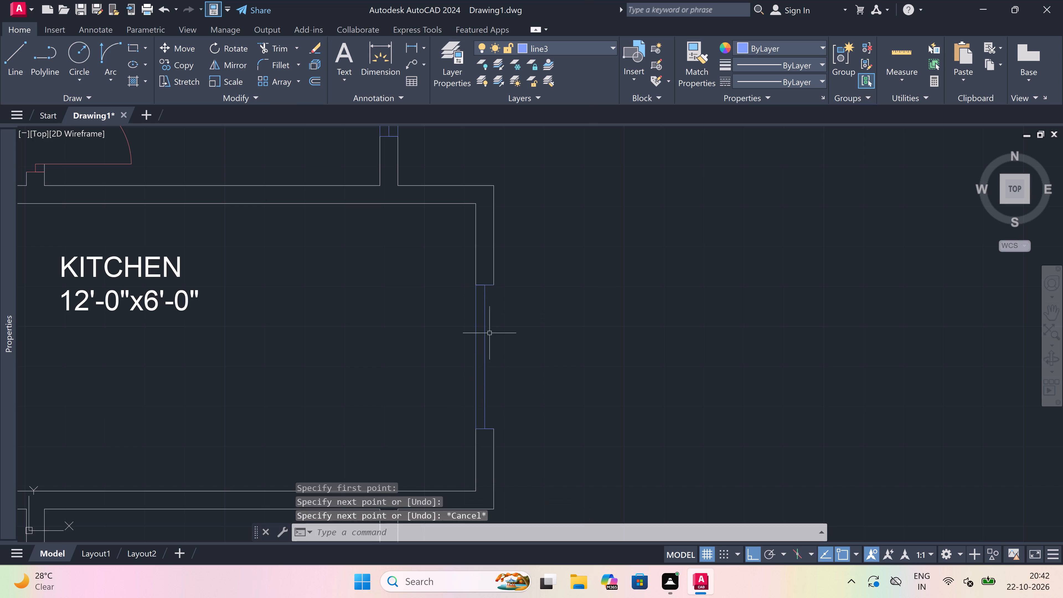
key(space)
click(494, 288)
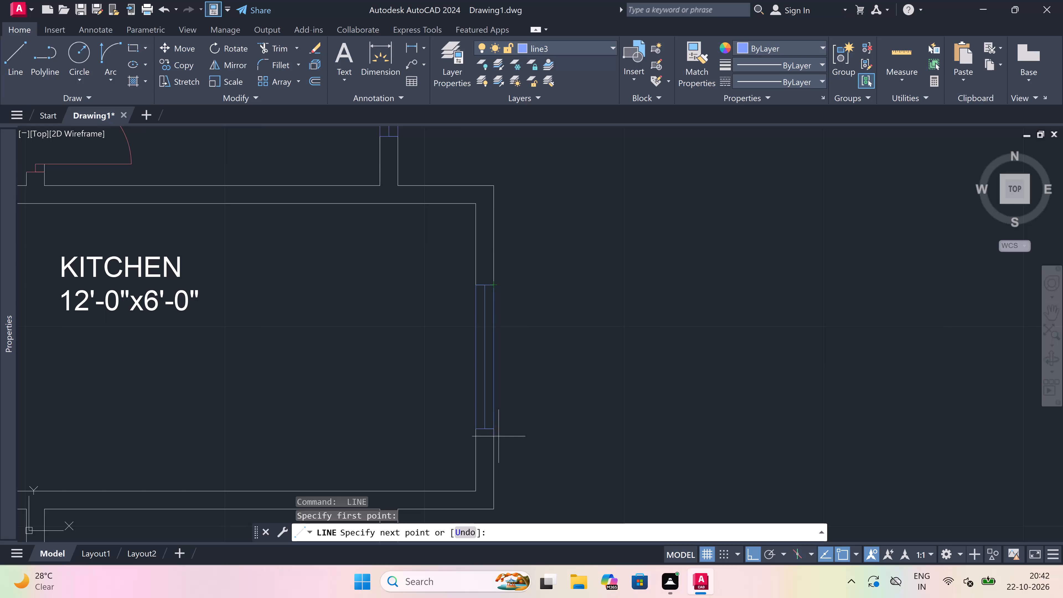
click(496, 430)
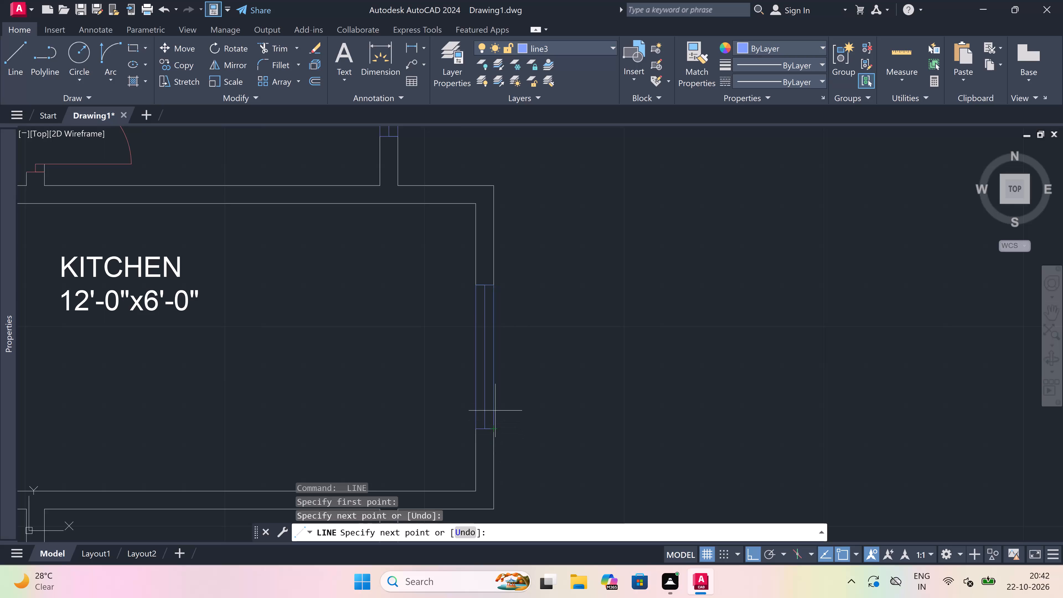
key(Escape)
Draw a window in the east wall of the bathroom below the kitchen: lower cross-wall end line, 2' centre line upward, and upper end line.
scroll(497, 318, down, 4)
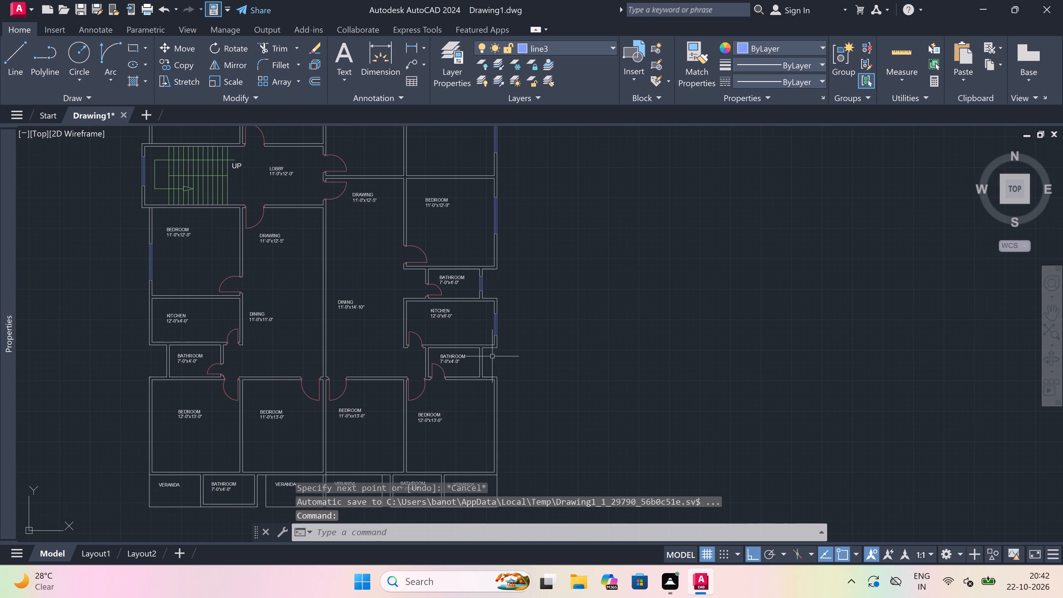
scroll(481, 361, up, 4)
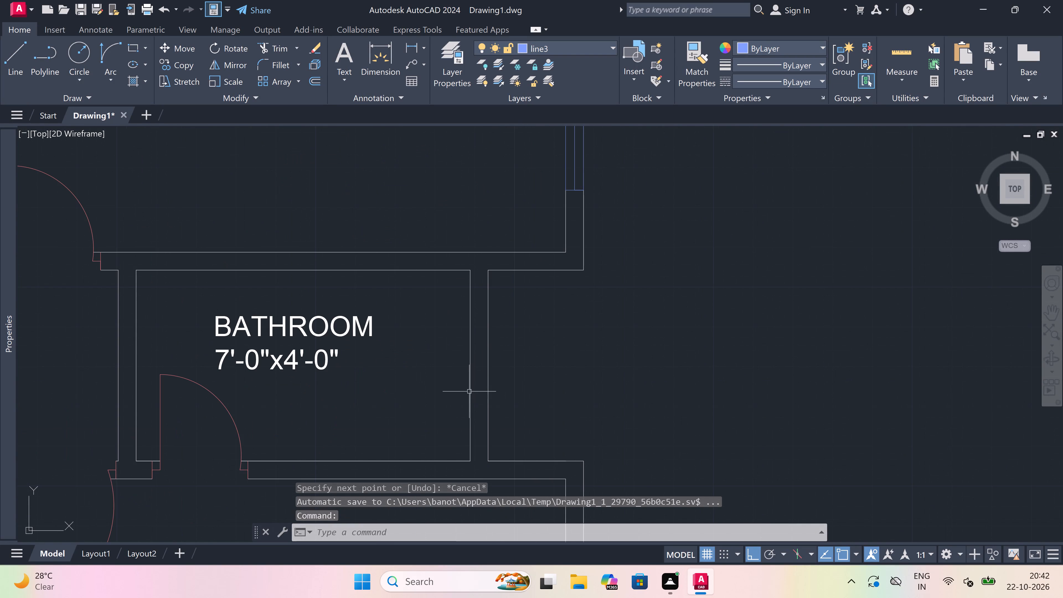
key(space)
click(466, 421)
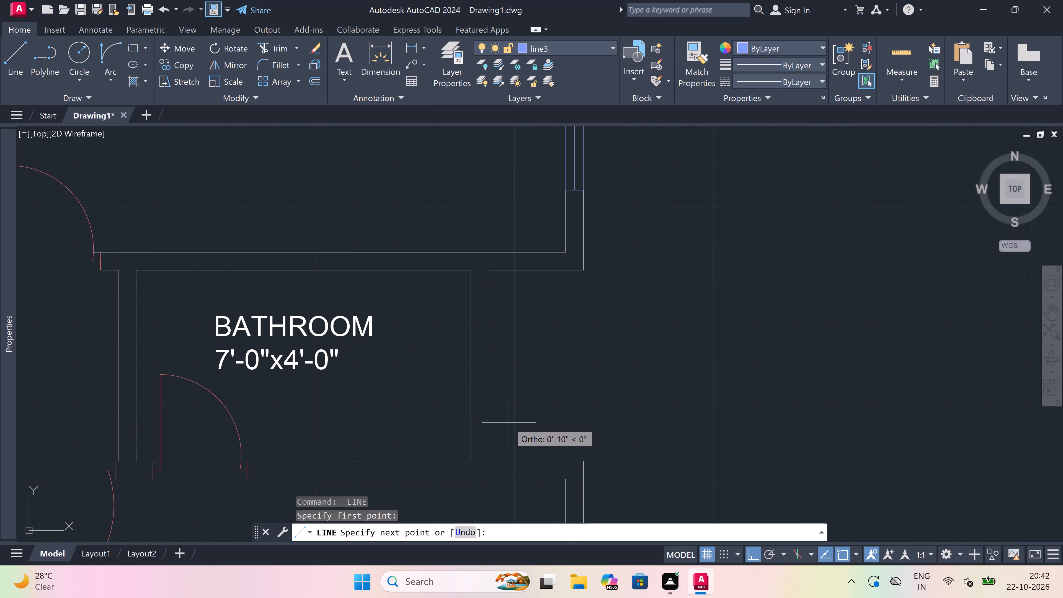
click(485, 421)
drag(480, 419, 480, 410)
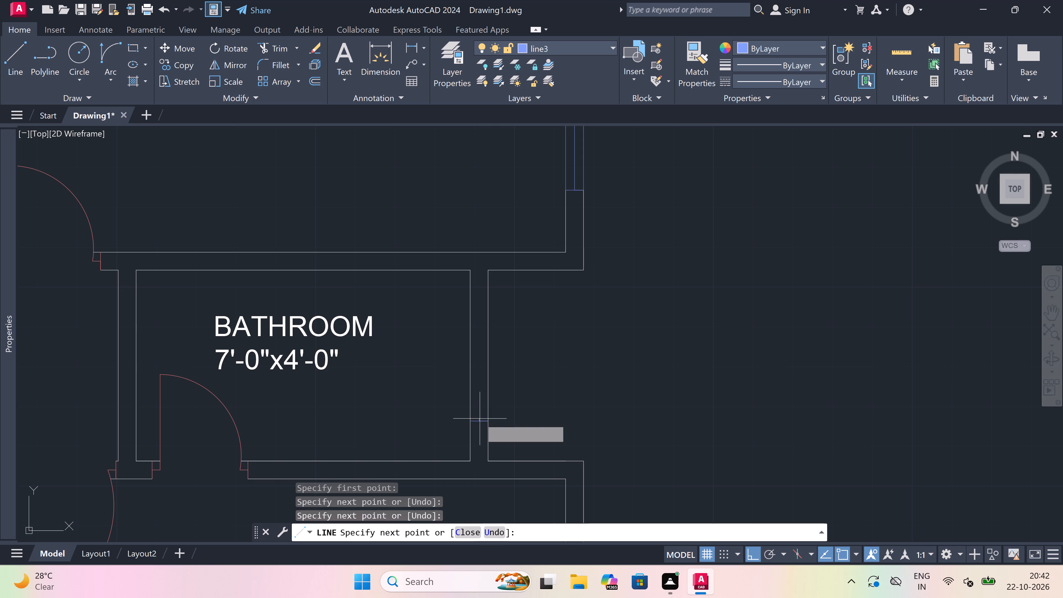
key(2)
key(apostrophe)
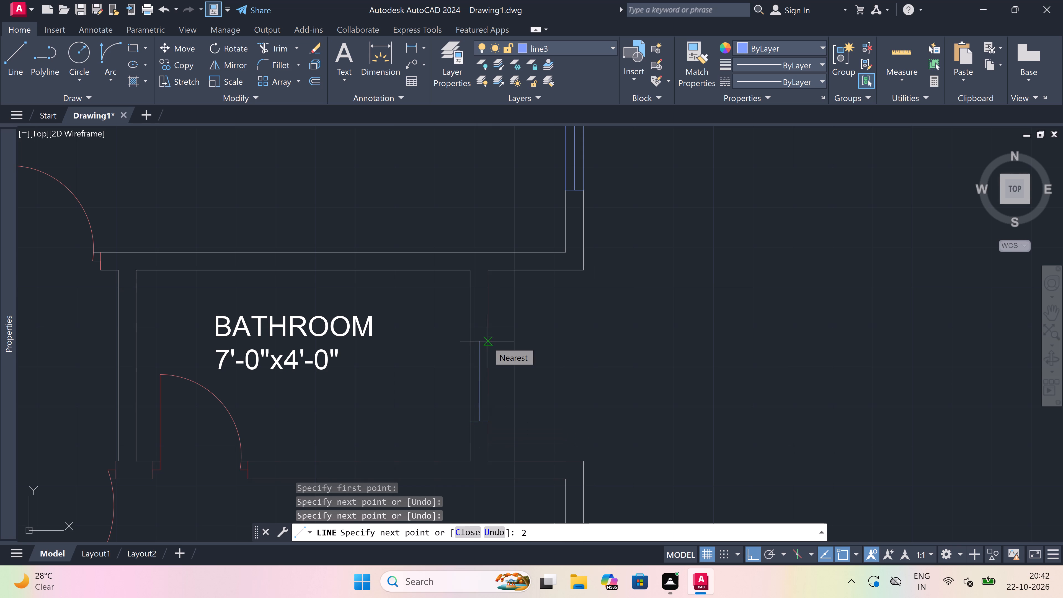
key(space)
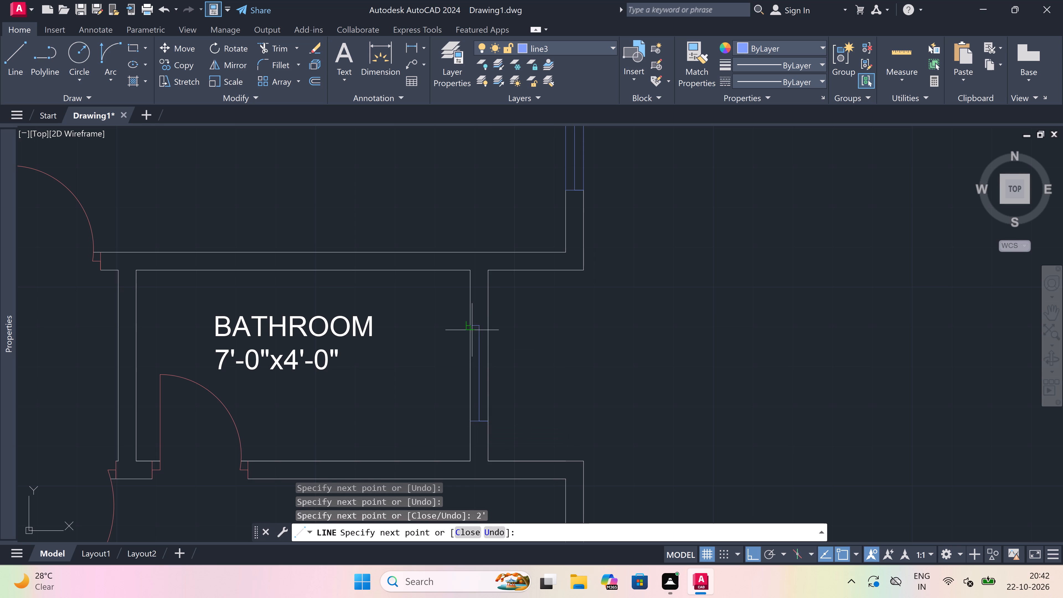
click(472, 330)
click(488, 330)
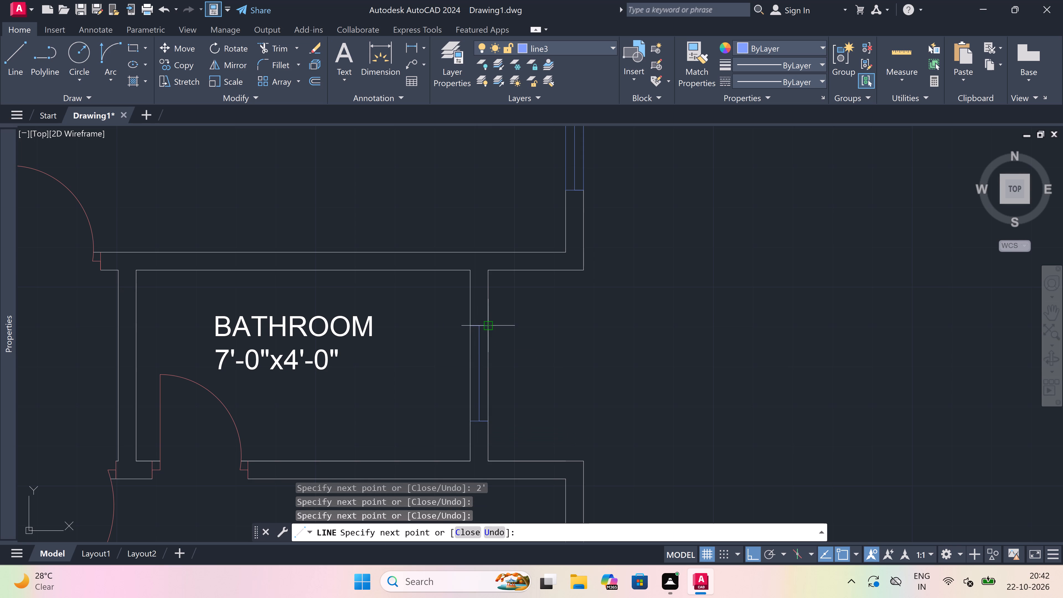
key(Escape)
Trim the outer and inner wall face lines between the two end lines of the lower bathroom's east window.
text(tr)
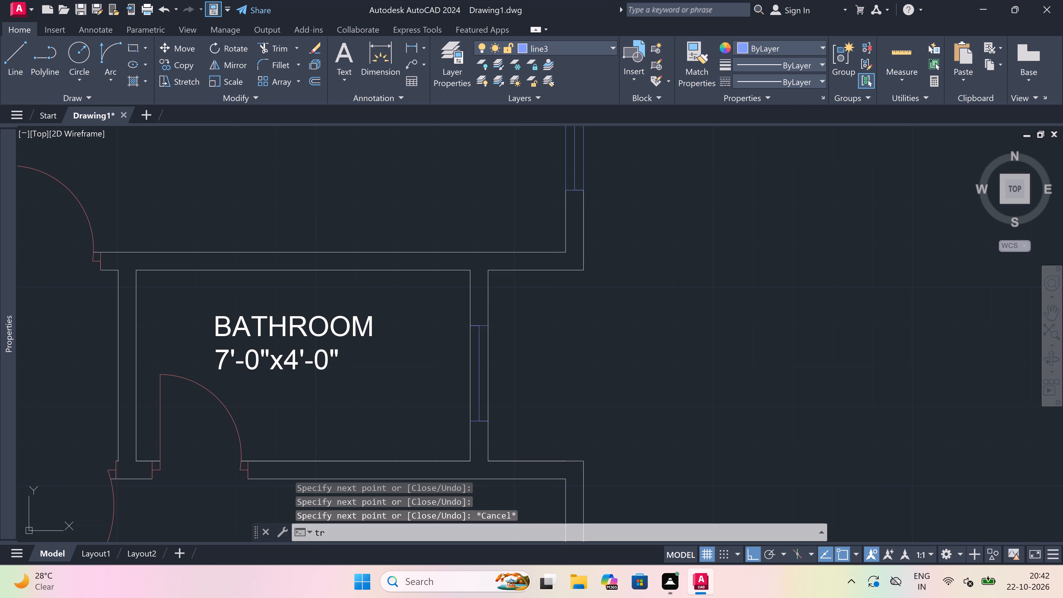
key(space)
click(489, 352)
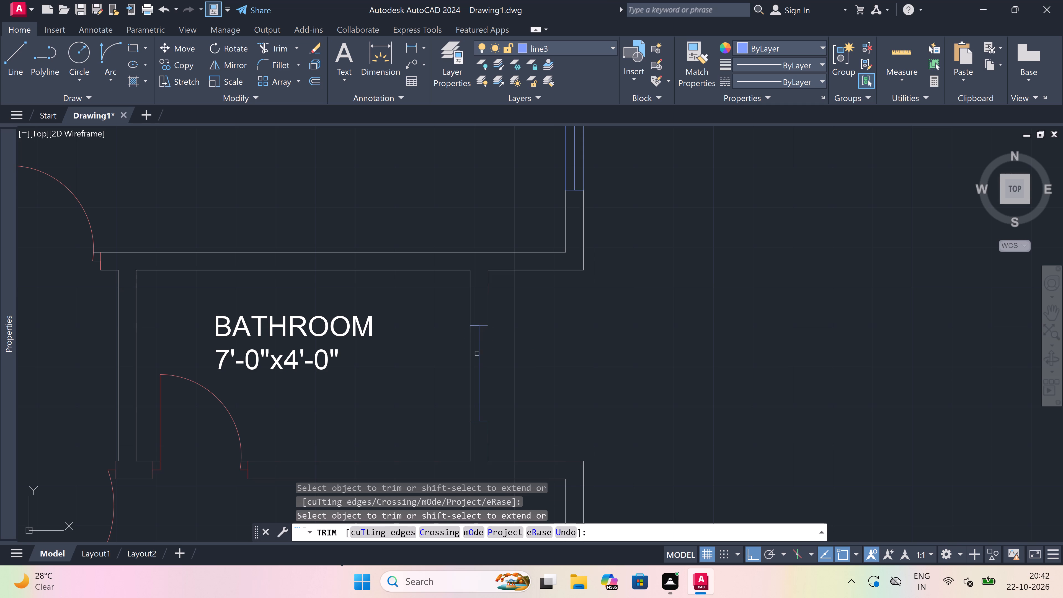
click(470, 349)
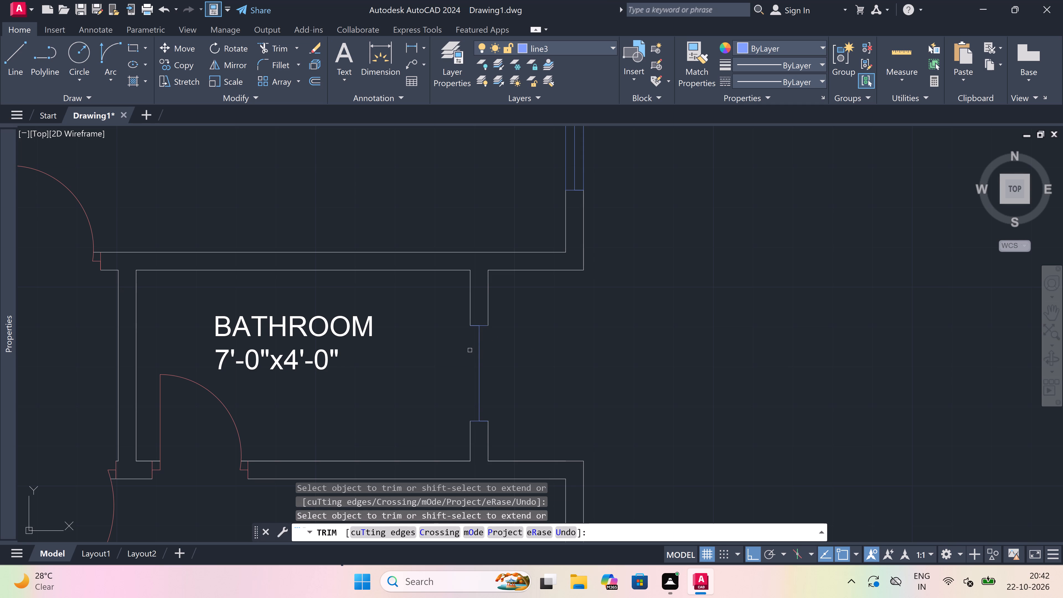
key(Escape)
Draw the inner and outer face lines of the lower bathroom's east window between the ends of its two cross-wall lines.
key(l)
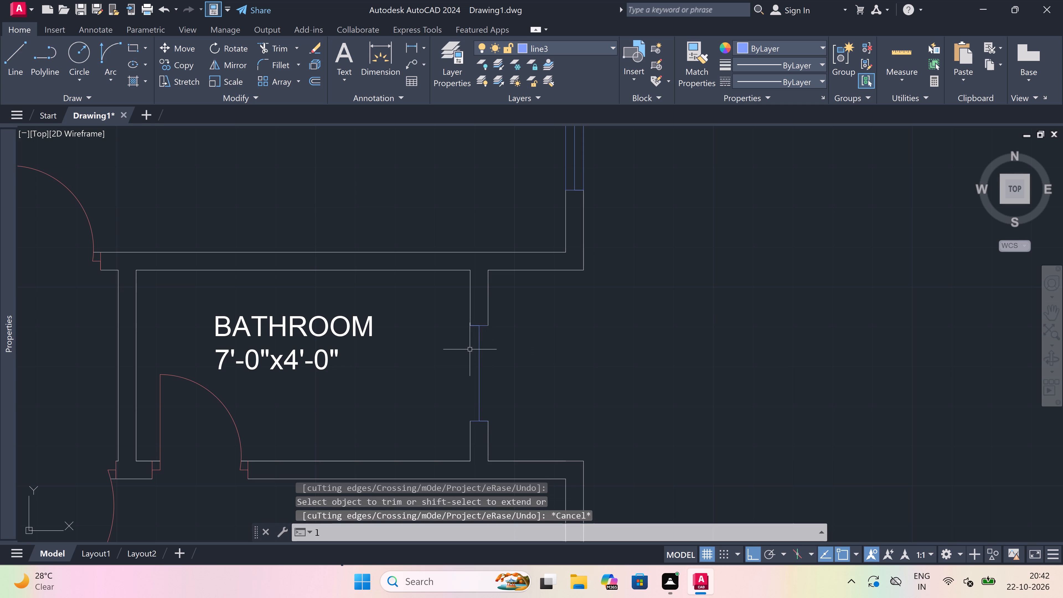
key(space)
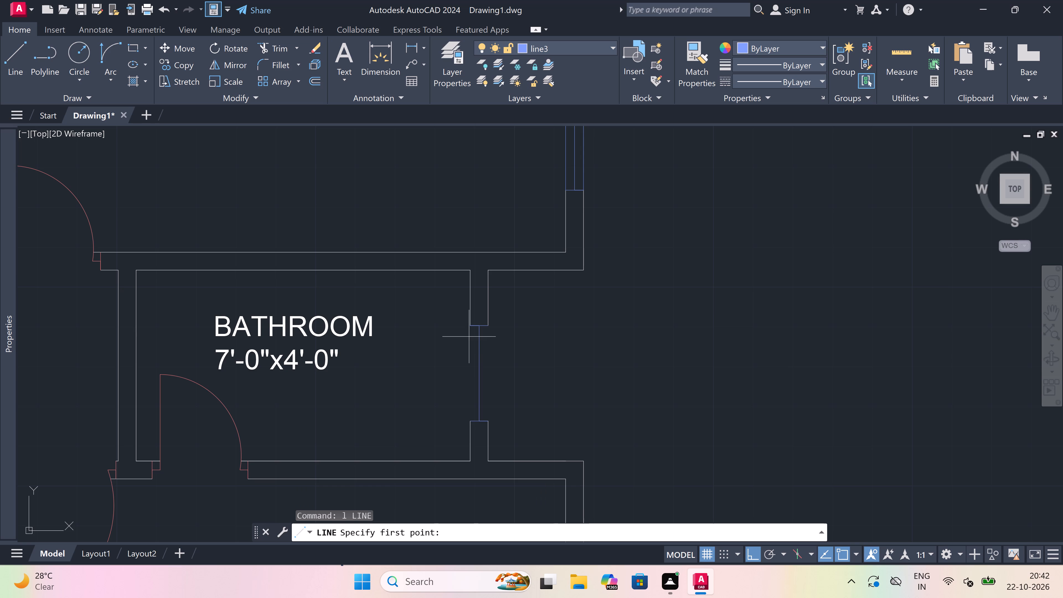
click(468, 328)
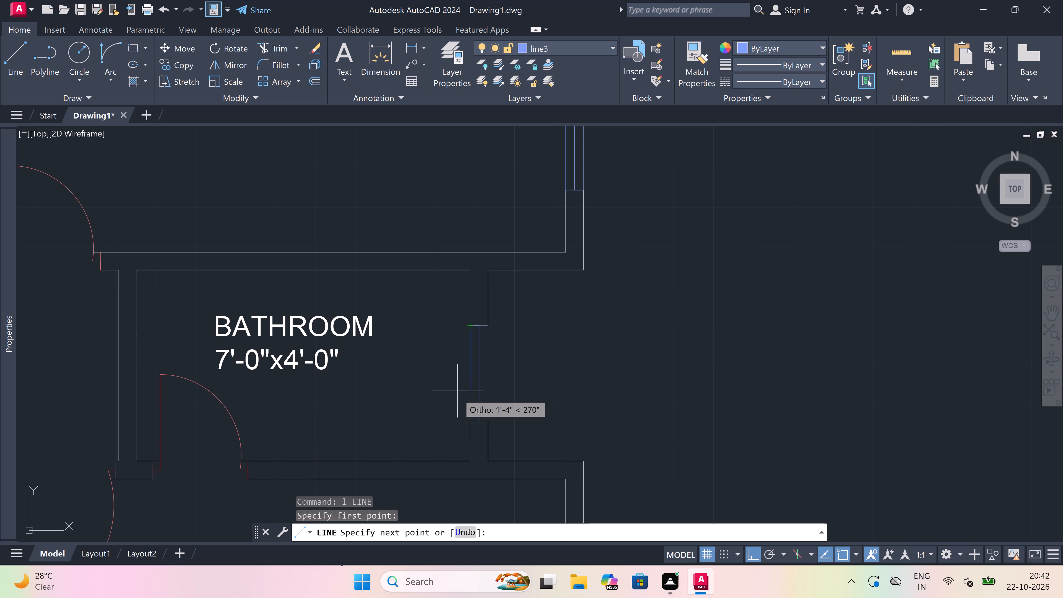
click(469, 418)
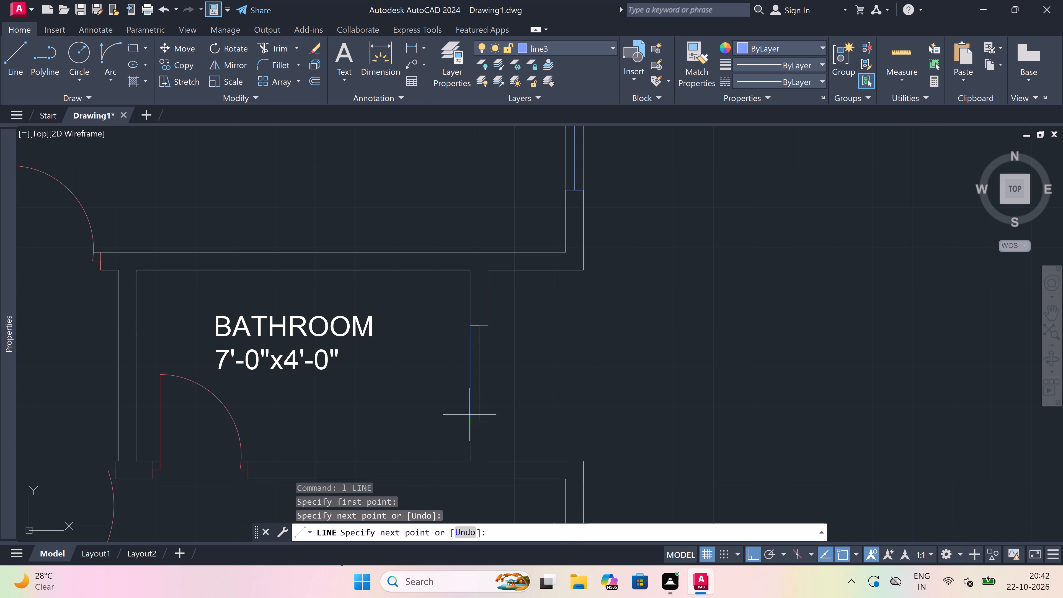
key(Escape)
key(space)
click(486, 328)
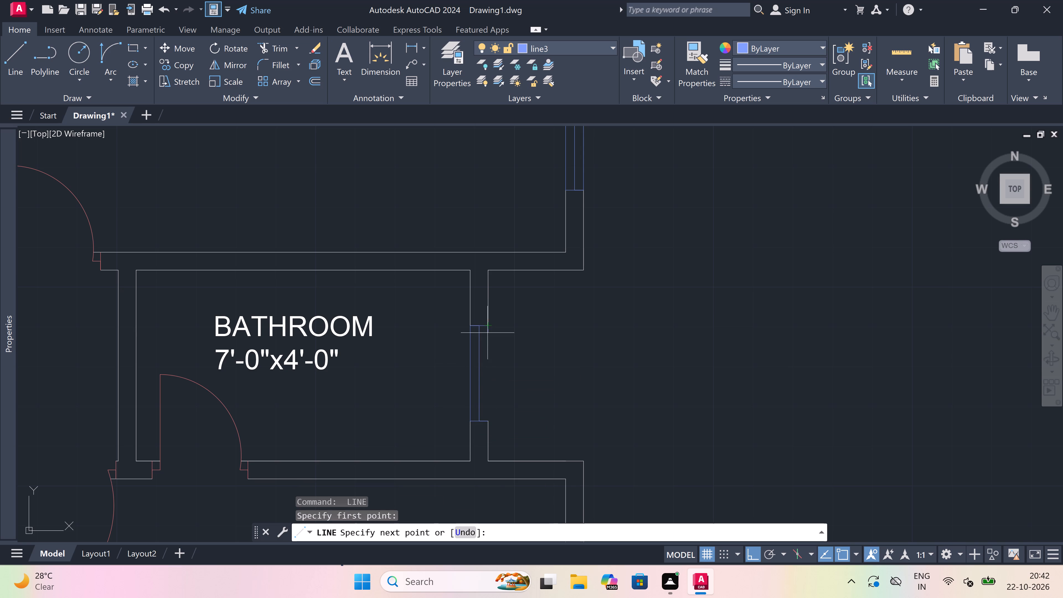
click(489, 425)
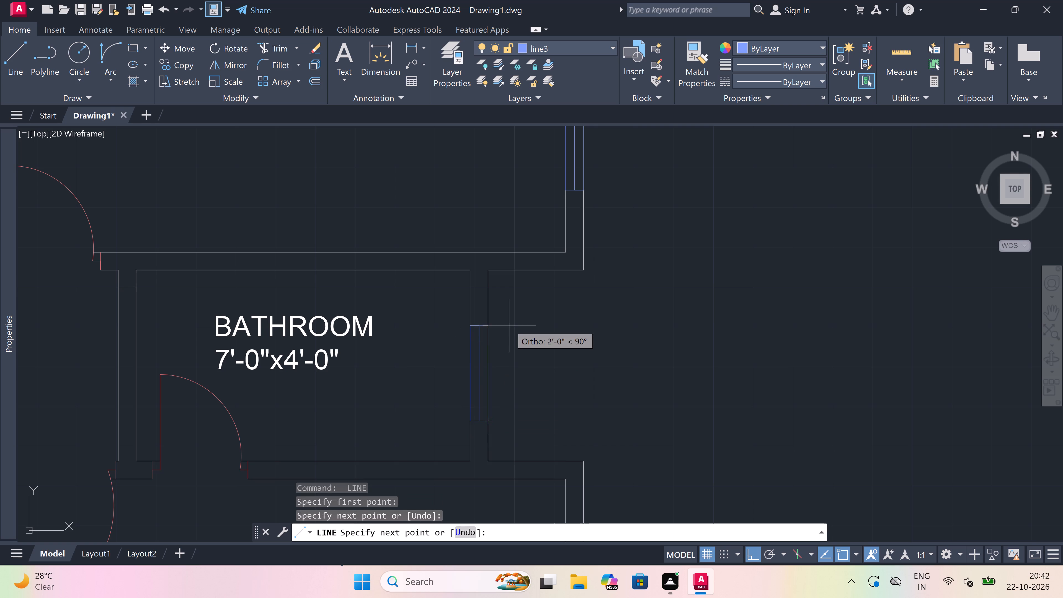
key(Escape)
Draw a window in the east wall of the 12'-0"x13'-0" bedroom: lower cross-wall end line, 5' centre line upward, and upper end line.
scroll(509, 325, down, 4)
scroll(524, 403, up, 2)
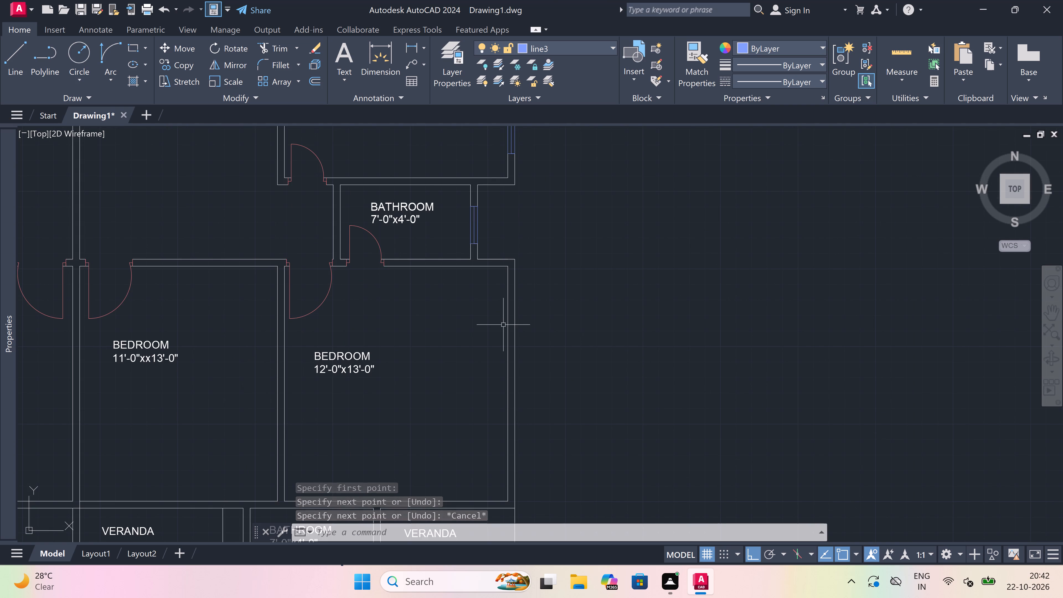
scroll(502, 323, down, 1)
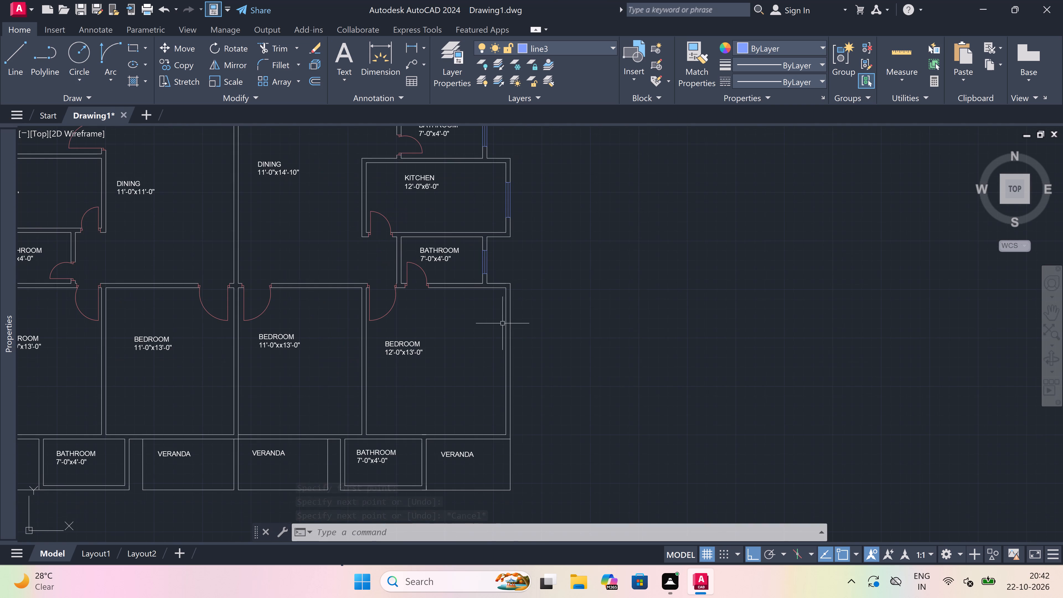
scroll(497, 371, up, 2)
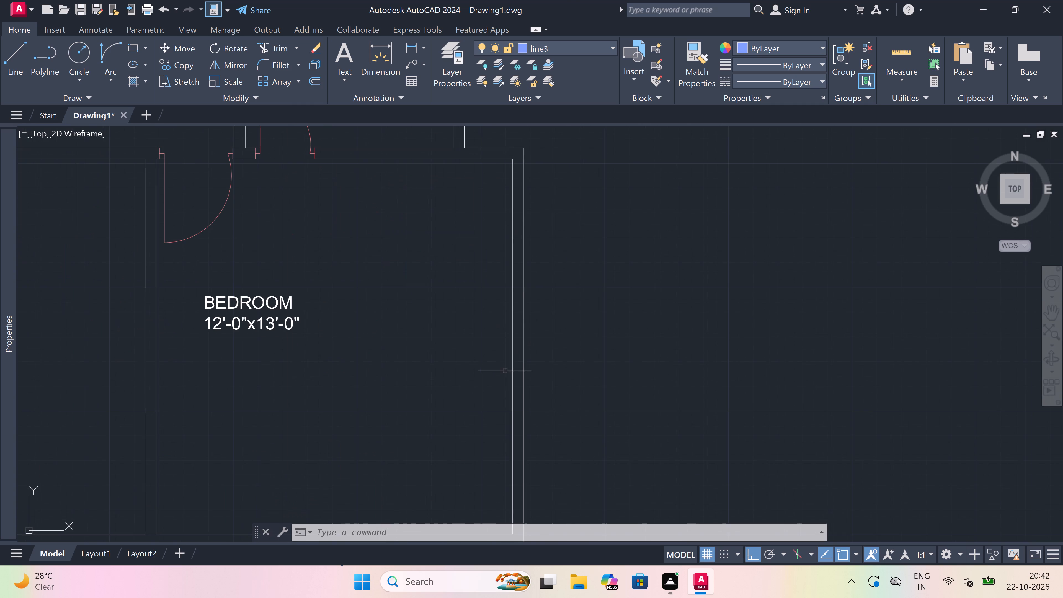
key(space)
scroll(507, 396, down, 1)
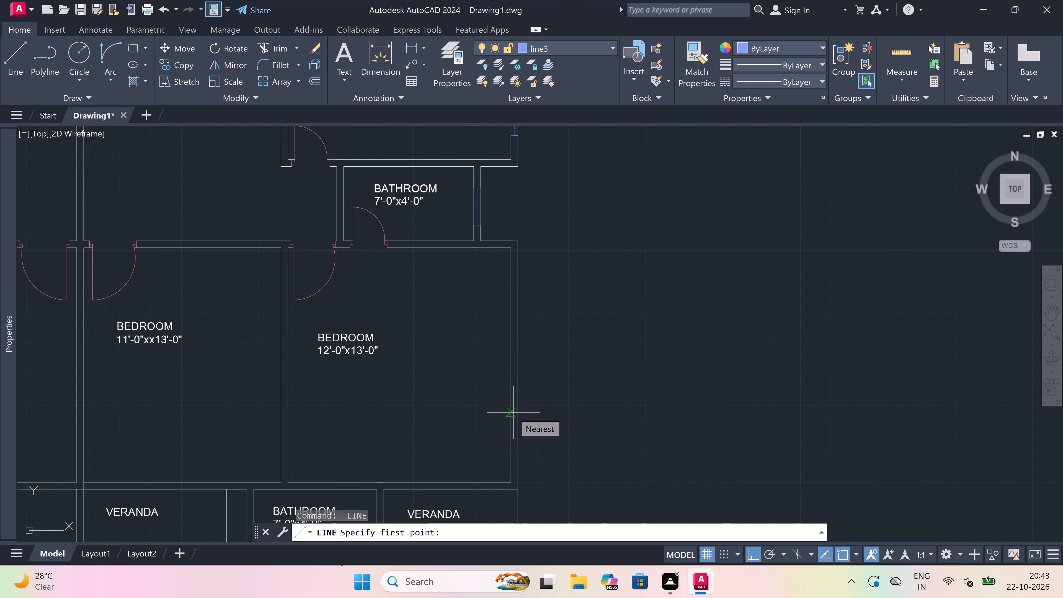
click(513, 413)
scroll(513, 413, up, 2)
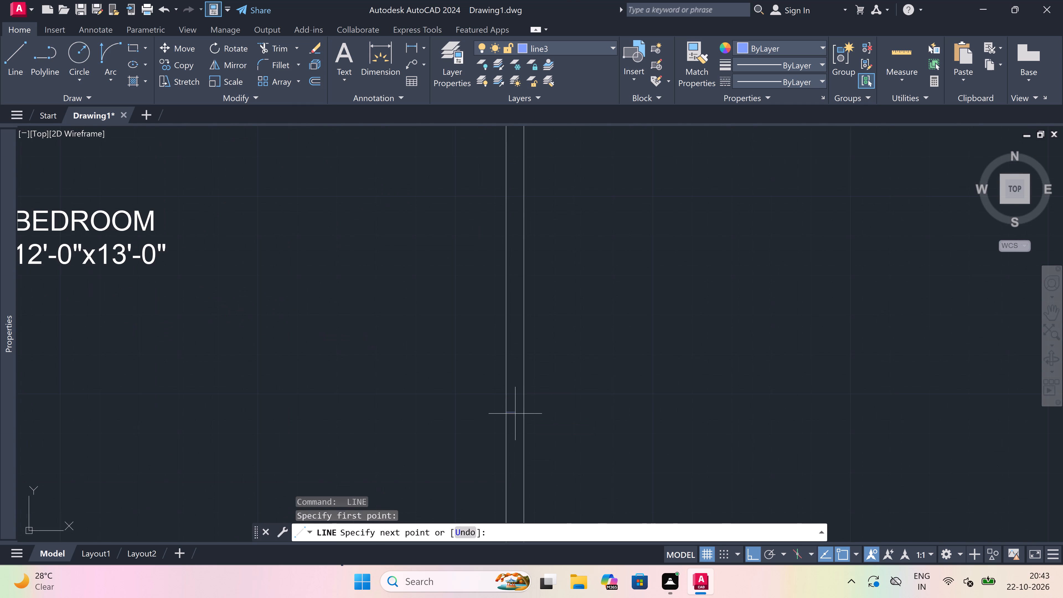
click(523, 414)
drag(515, 411, 515, 403)
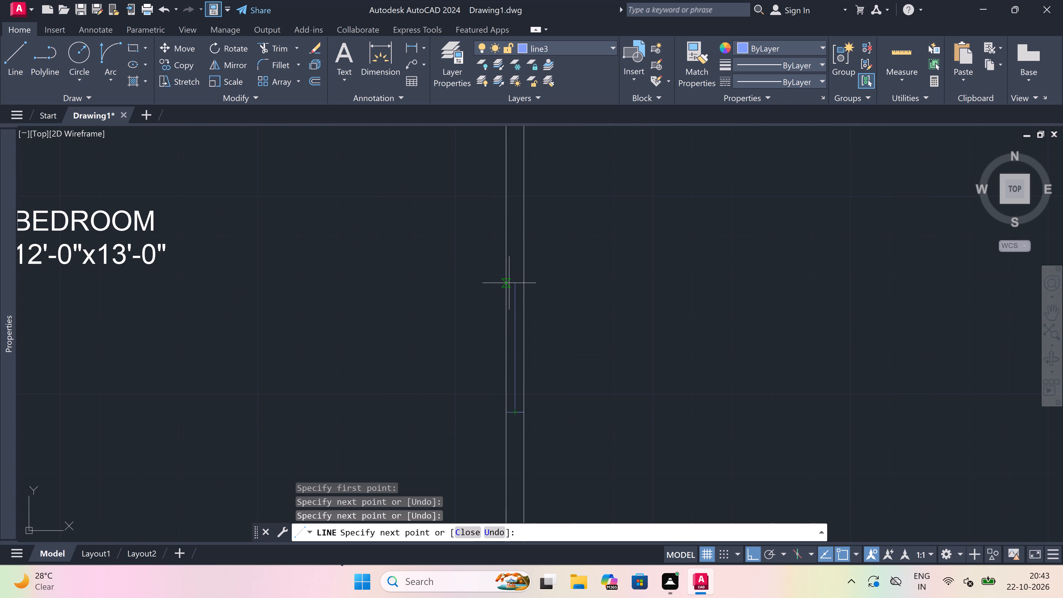
text(5')
key(space)
click(505, 171)
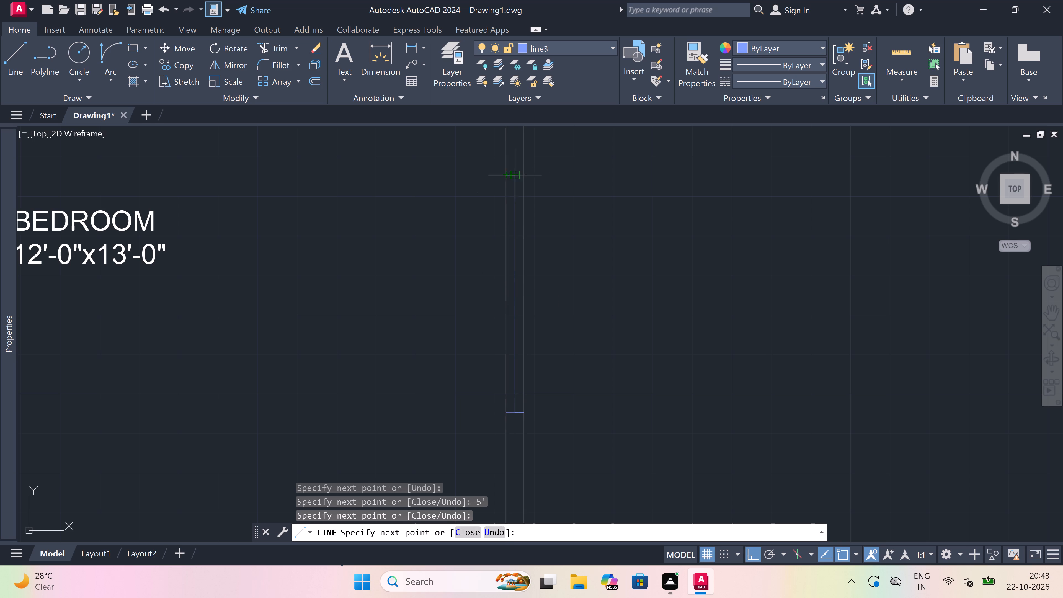
click(527, 175)
key(Escape)
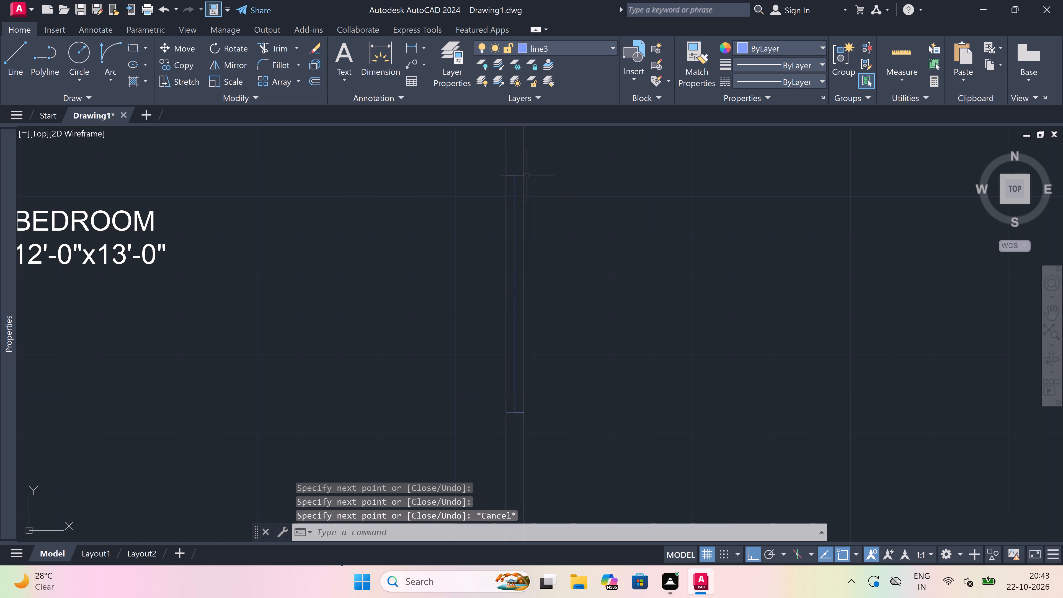
Trim the outer and inner wall face lines between the two end lines of the 12'-0"x13'-0" bedroom's east window.
text(tr)
key(space)
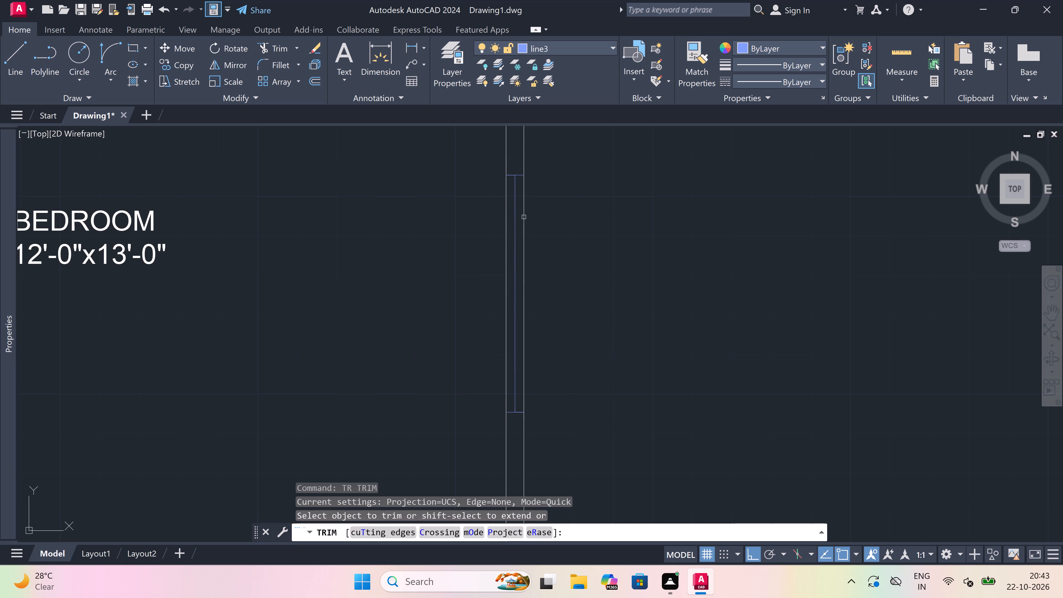
click(524, 217)
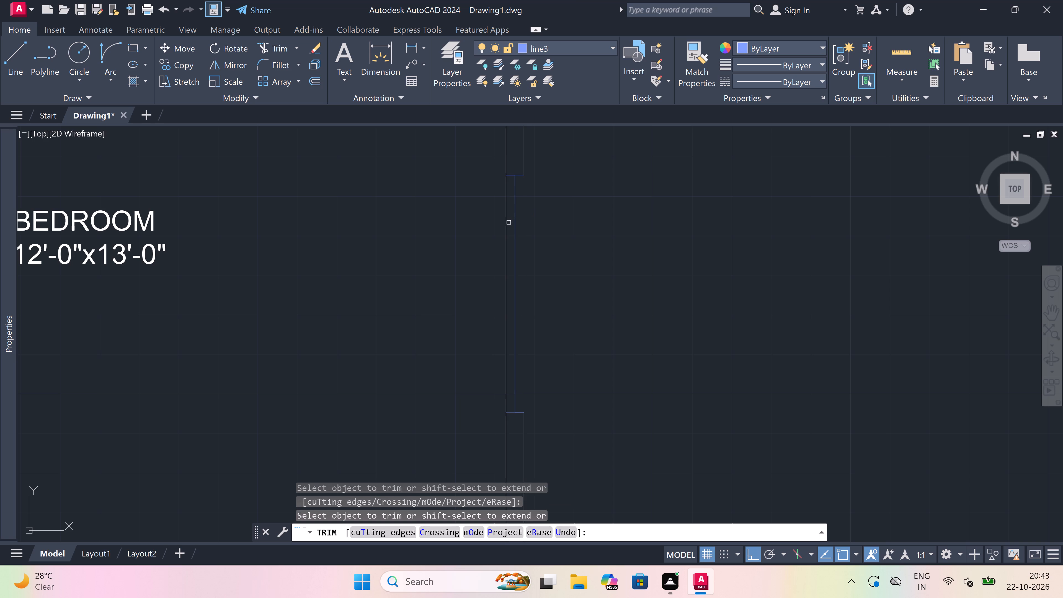
click(507, 222)
key(Escape)
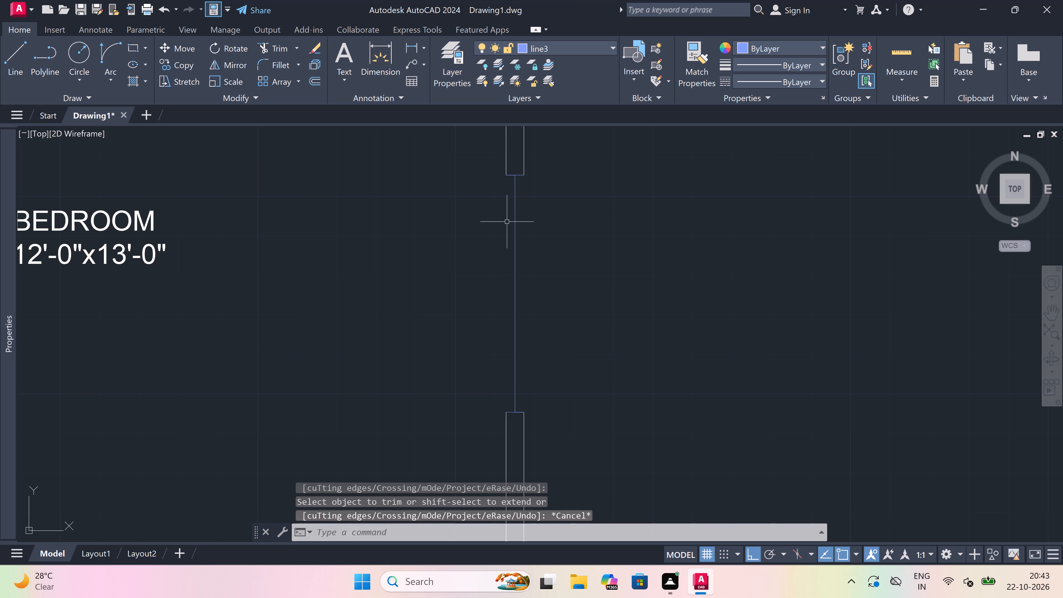
Draw the inner and outer face lines of the 12'-0"x13'-0" bedroom's east window between the ends of its cross-wall lines.
key(l)
key(space)
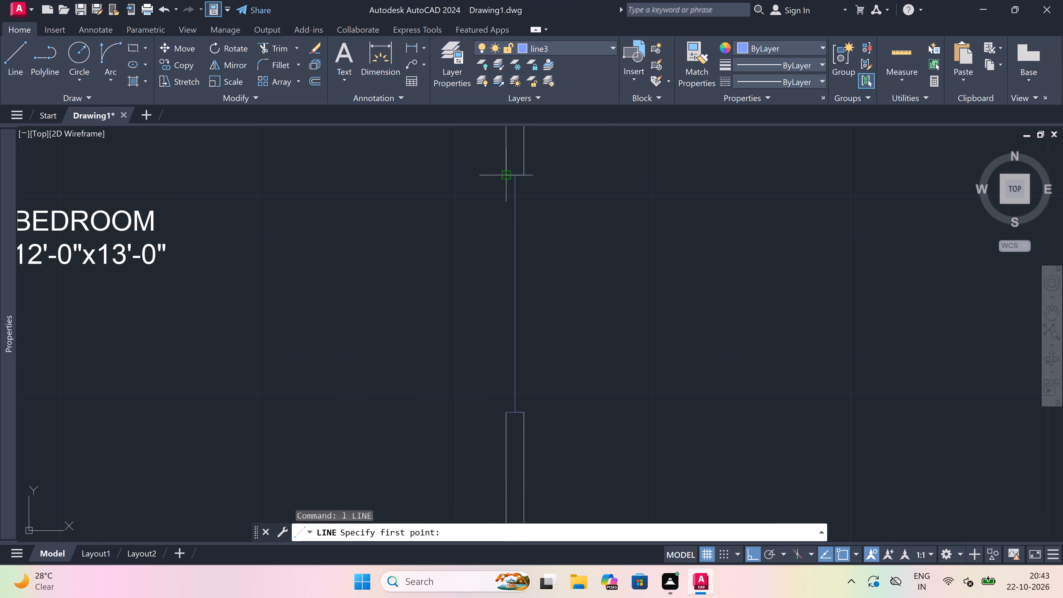
click(504, 176)
click(508, 416)
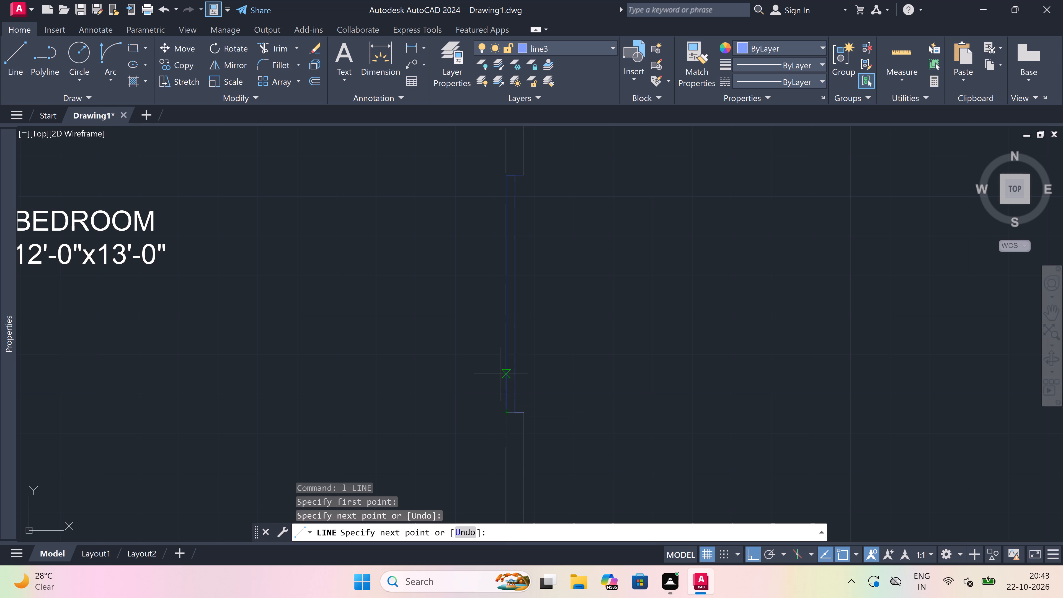
key(Escape)
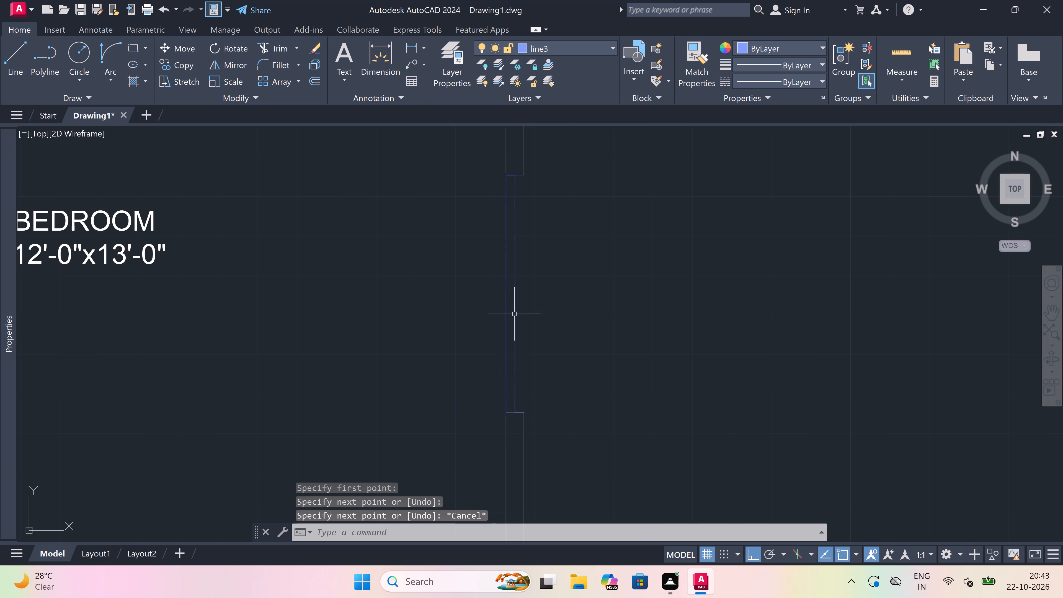
key(space)
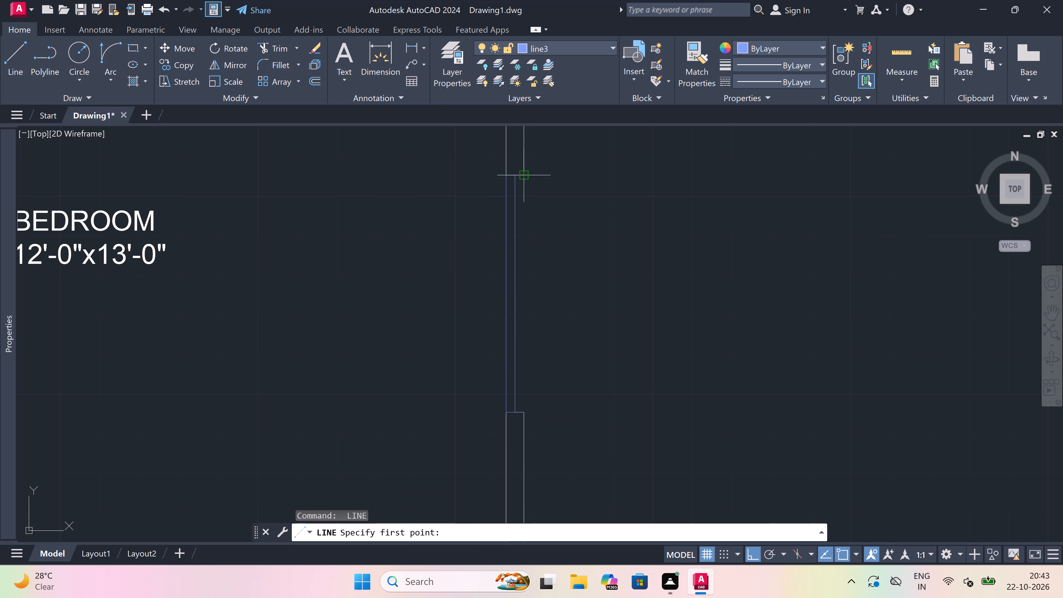
click(525, 174)
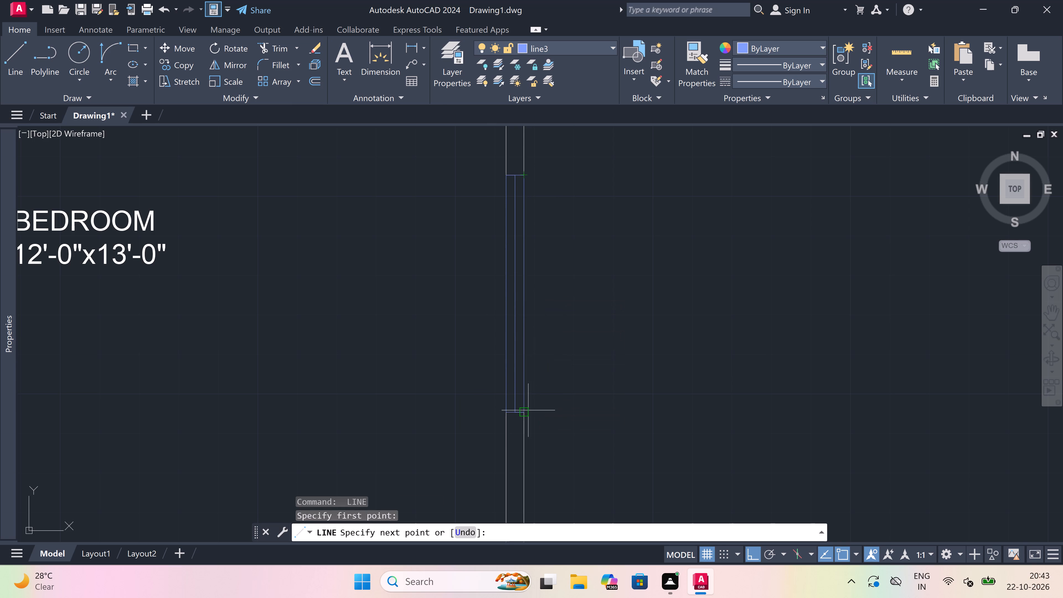
click(525, 417)
key(Escape)
Examine the southern verandas and bathrooms, the whole plan and the northern rooms for places still lacking windows.
scroll(536, 266, down, 4)
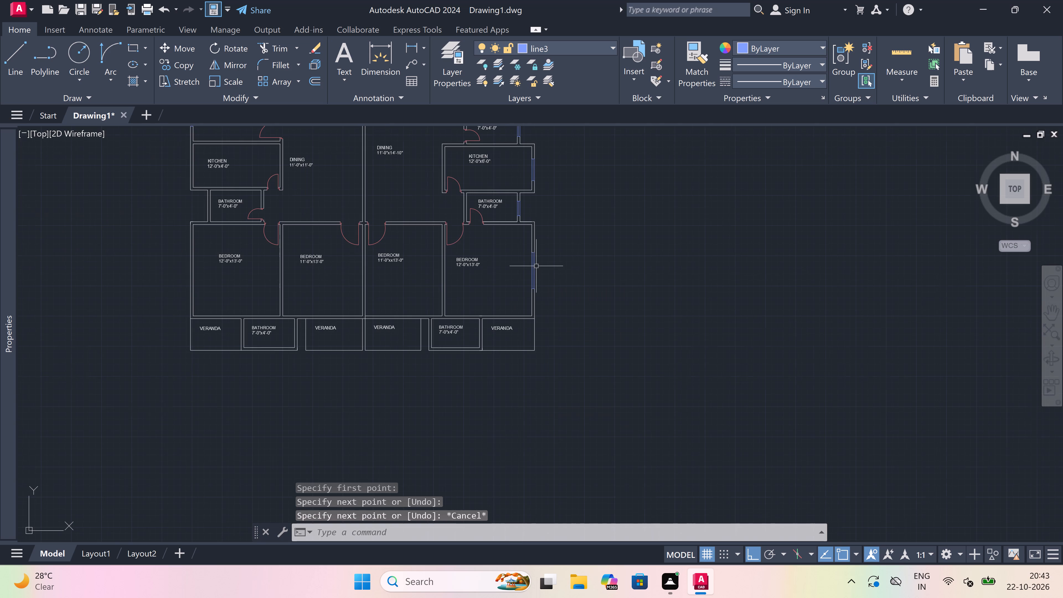
scroll(452, 331, up, 1)
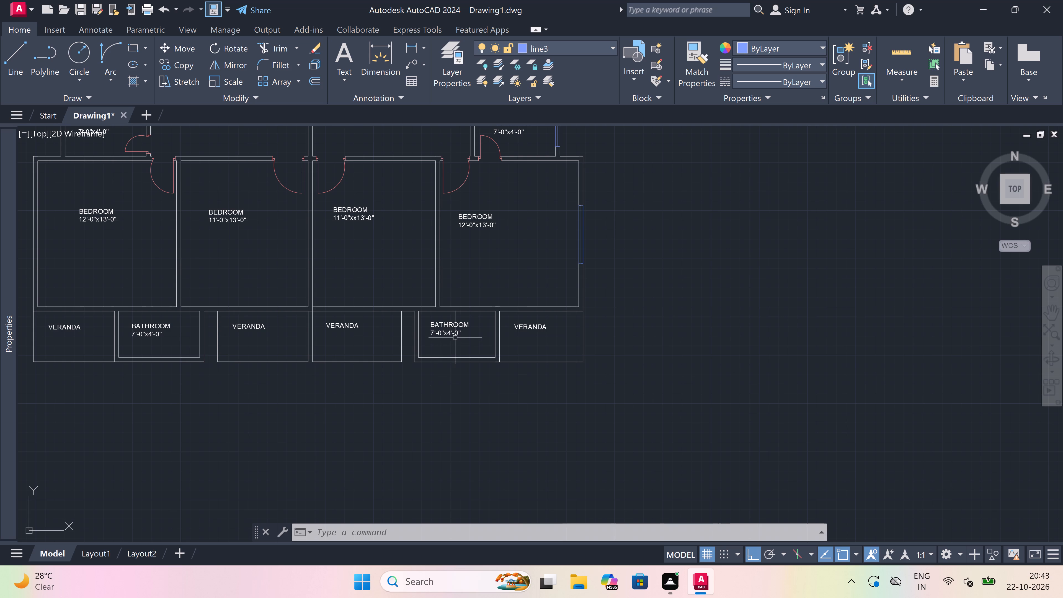
scroll(473, 316, down, 1)
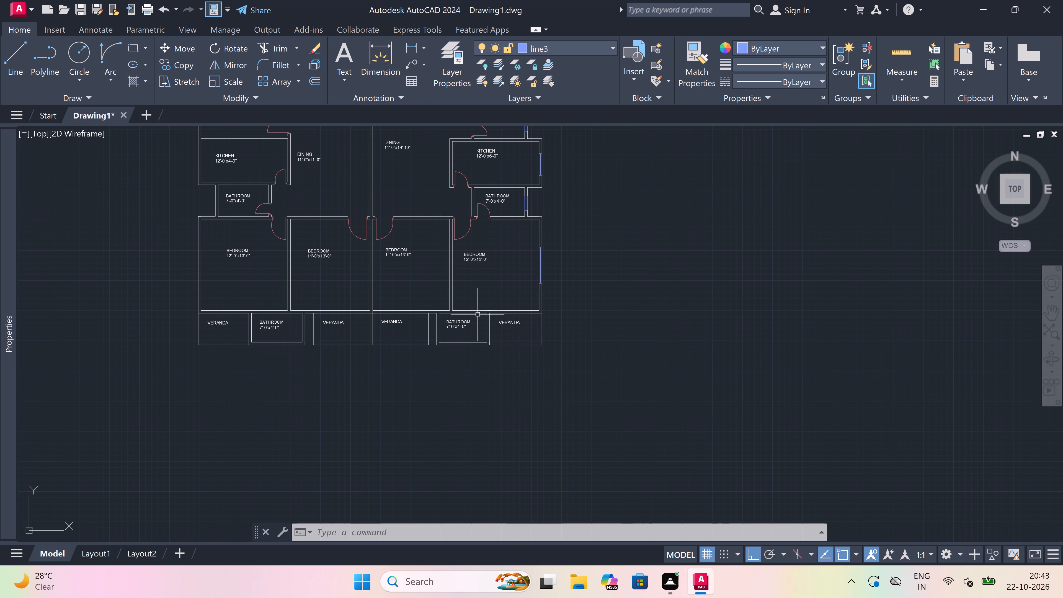
scroll(477, 314, up, 2)
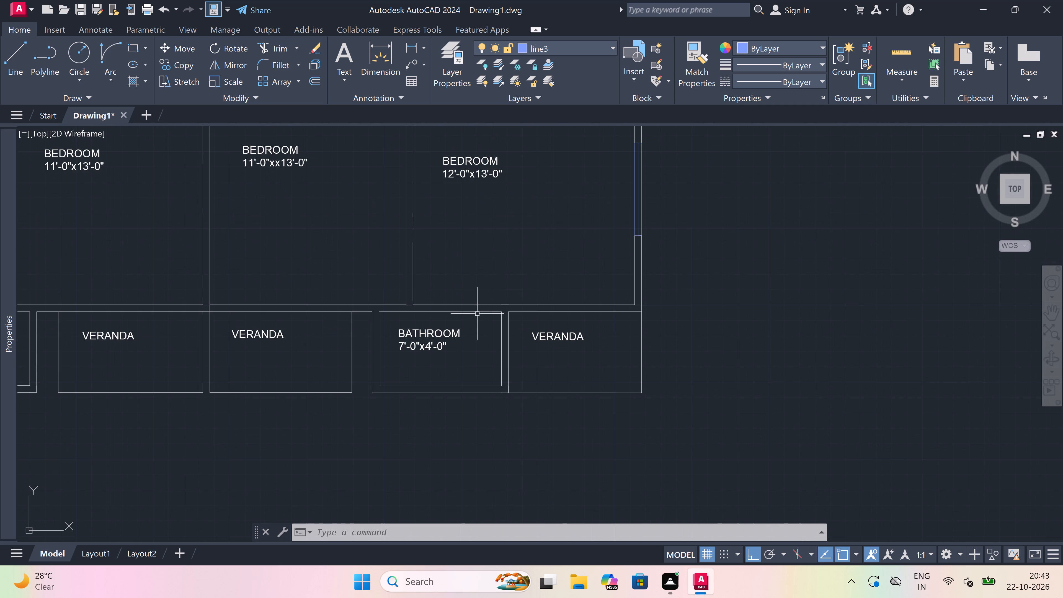
scroll(477, 313, down, 7)
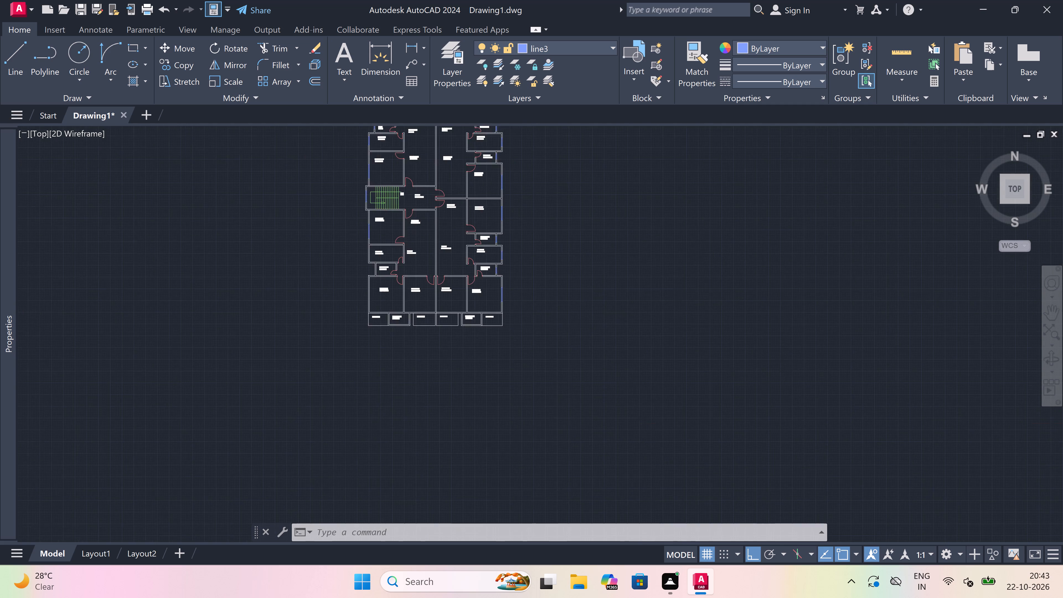
scroll(477, 313, up, 2)
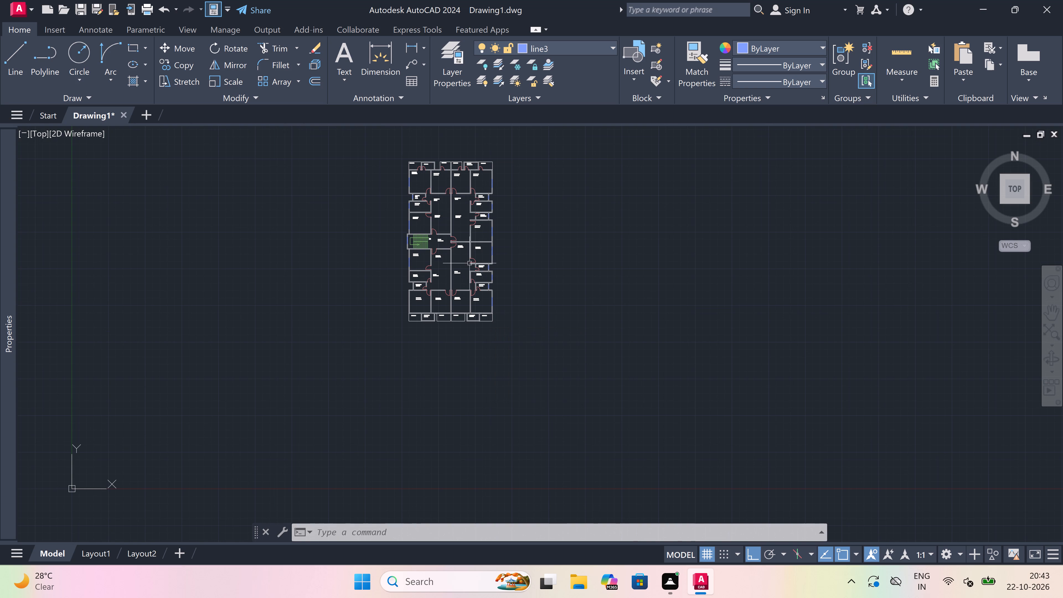
scroll(463, 148, up, 3)
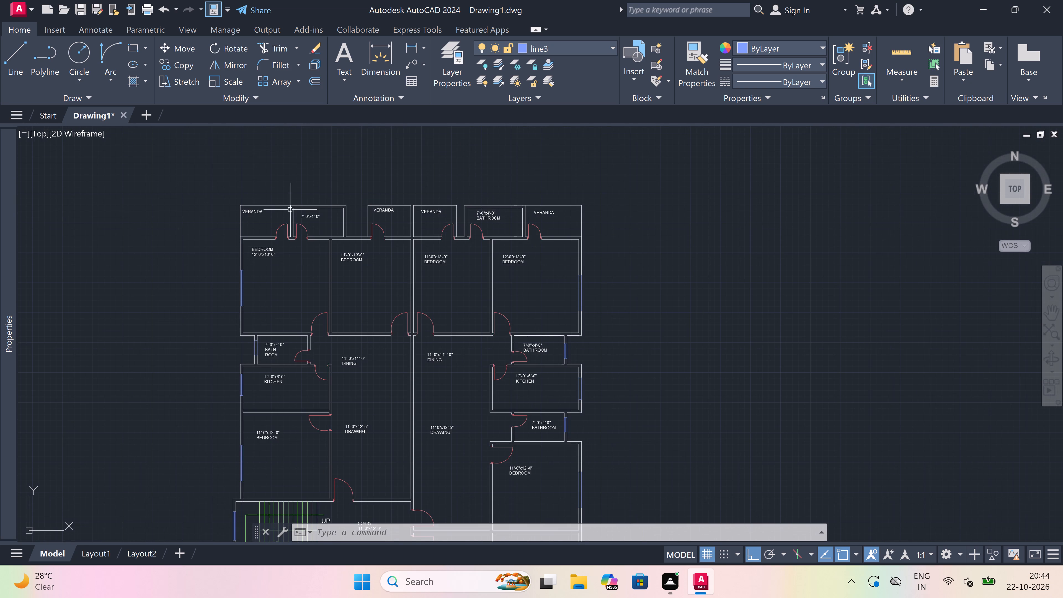
scroll(283, 206, up, 2)
Add TOILET as a separate line above the 7'-0"x4'-0" label of the unnamed room beside the northwest veranda.
key(space)
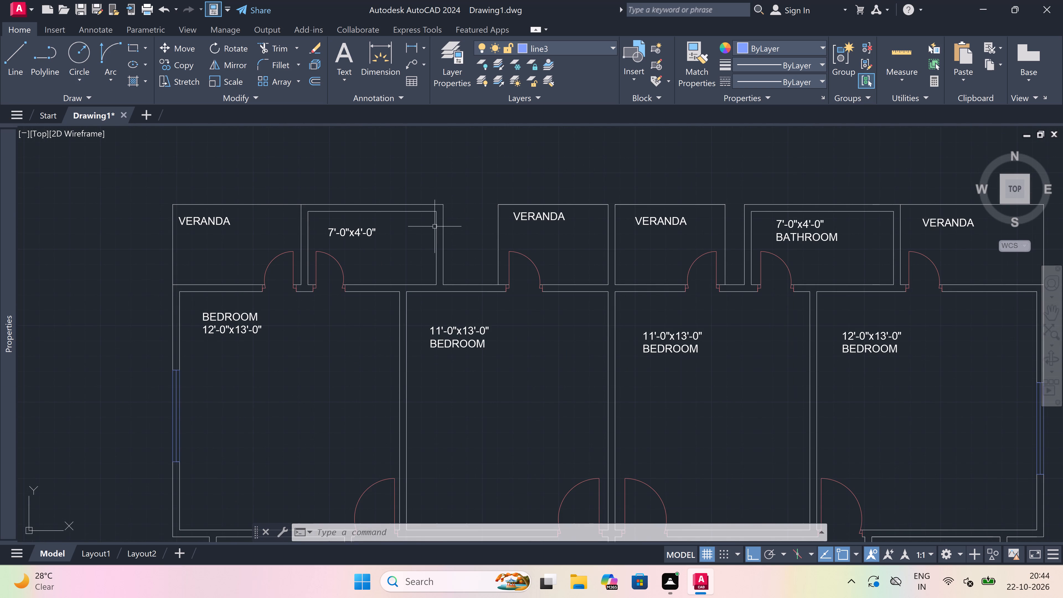
scroll(362, 206, up, 1)
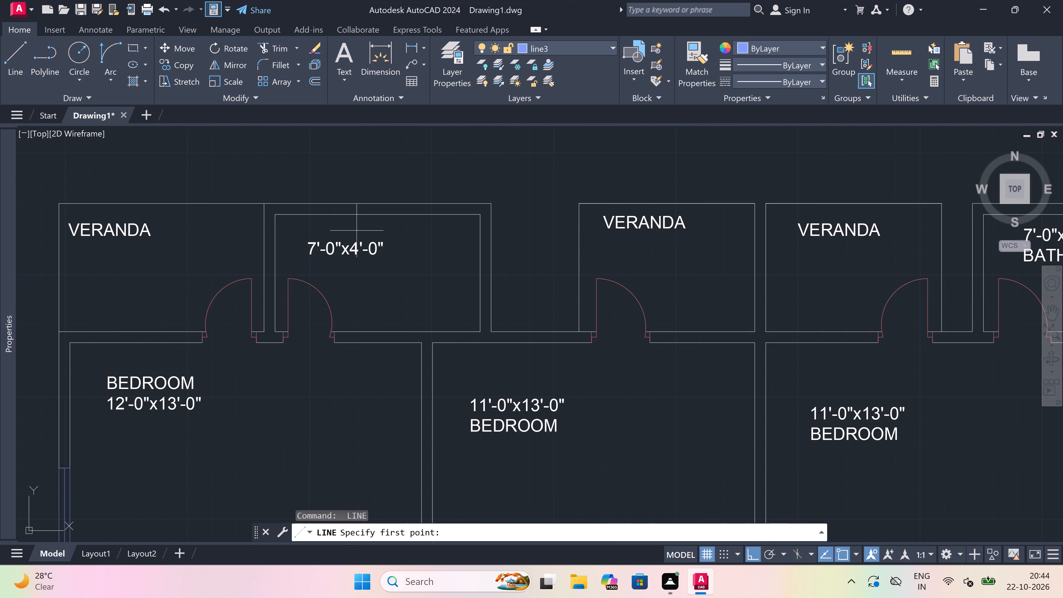
key(Escape)
triple_click(349, 250)
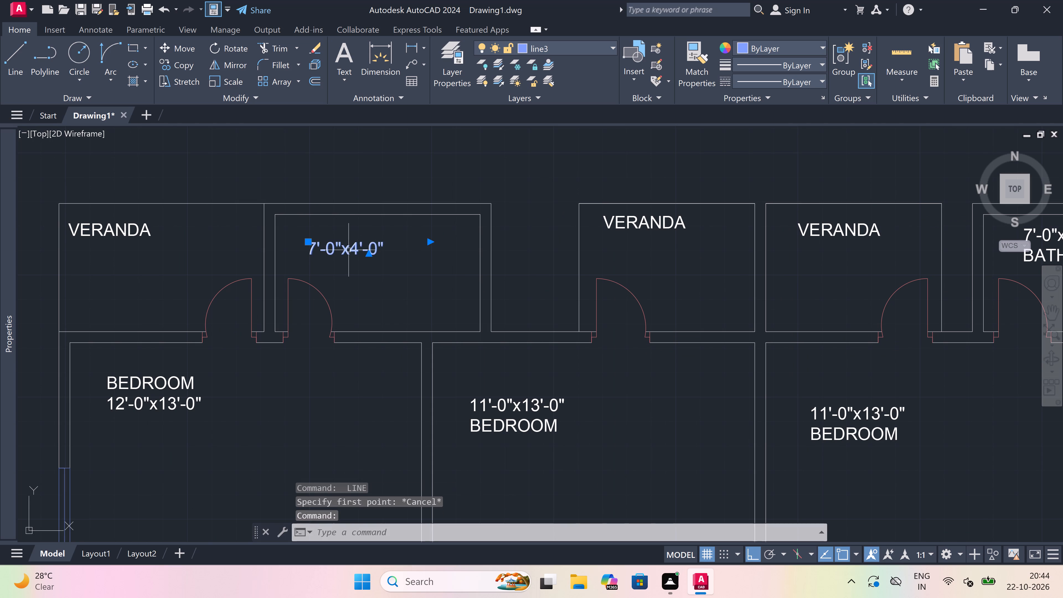
click(349, 250)
click(391, 246)
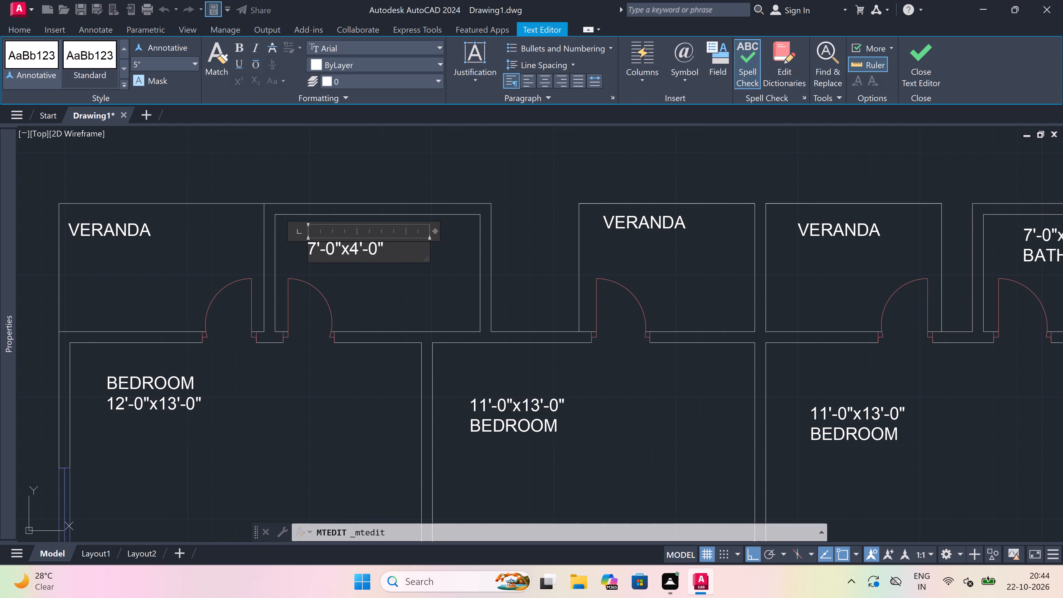
click(309, 247)
text(TOILET)
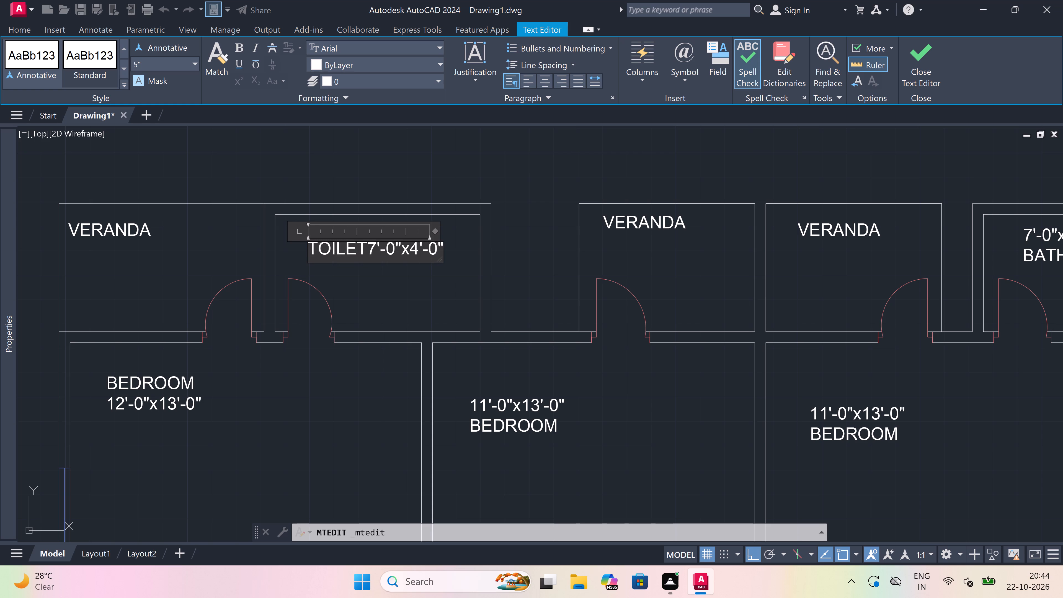
key(Return)
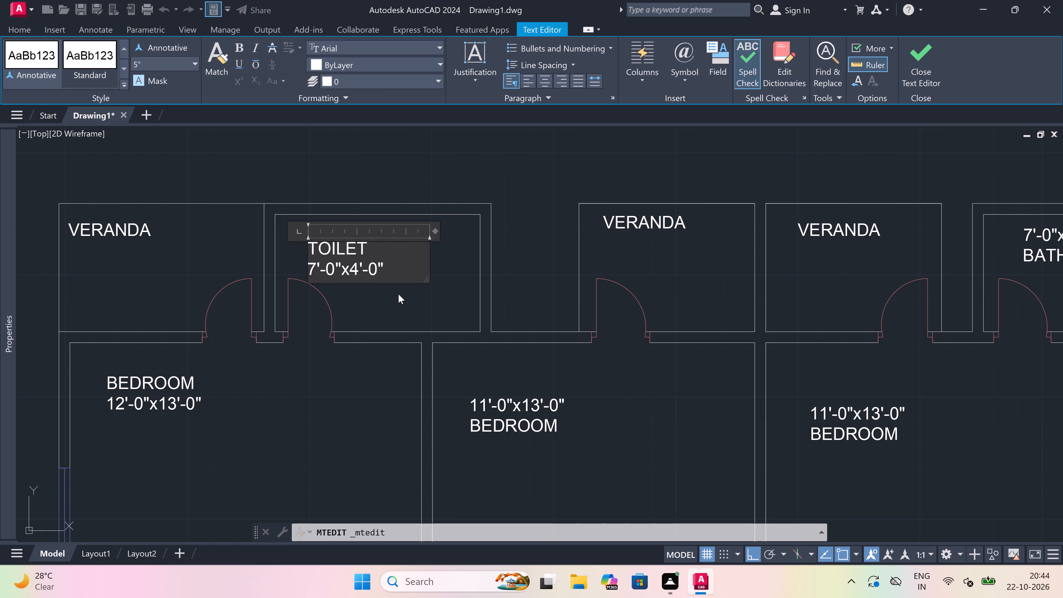
click(397, 295)
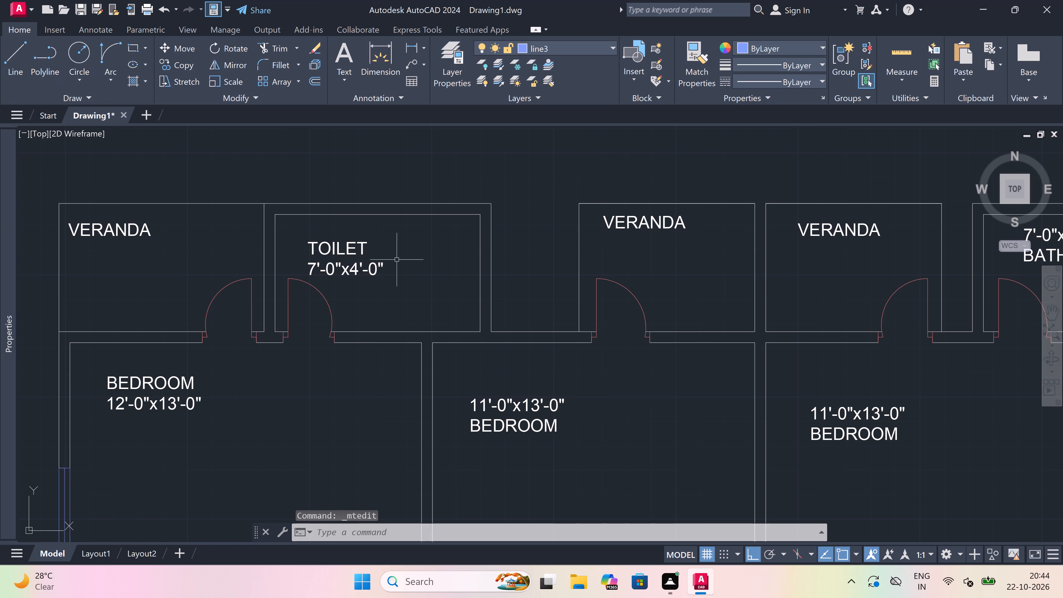
Draw a window in the toilet's north wall: west cross-wall end line, 2' centre line eastward, and east end line.
scroll(397, 258, down, 2)
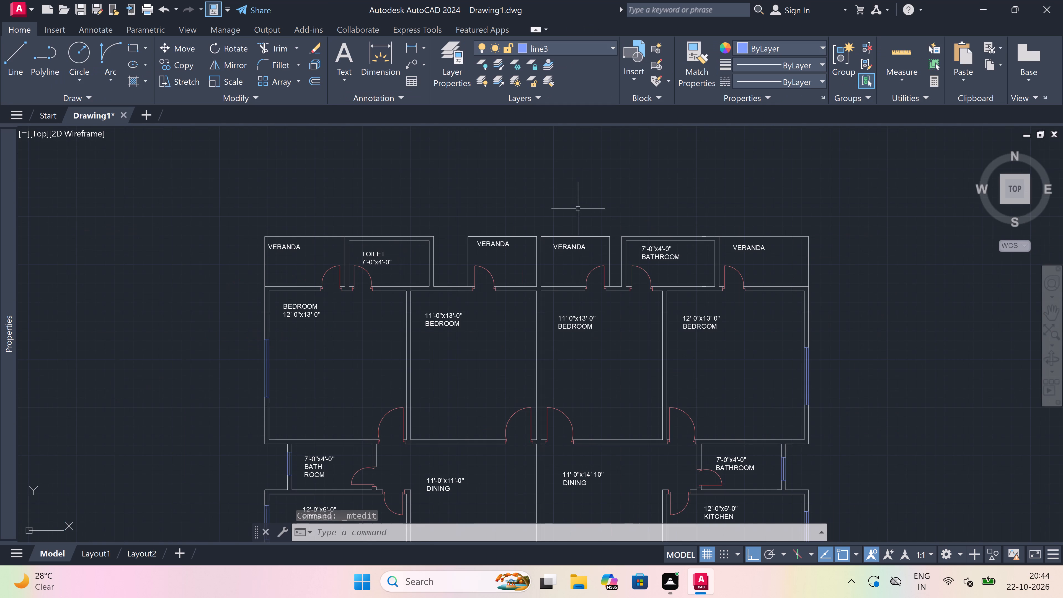
scroll(625, 219, down, 2)
scroll(580, 239, up, 1)
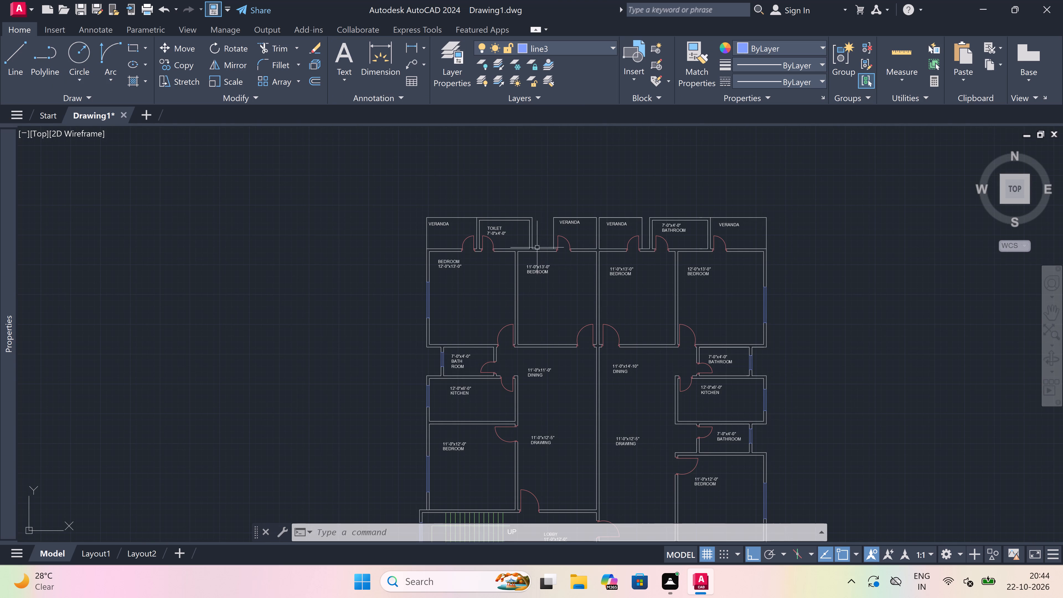
scroll(521, 219, up, 2)
key(l)
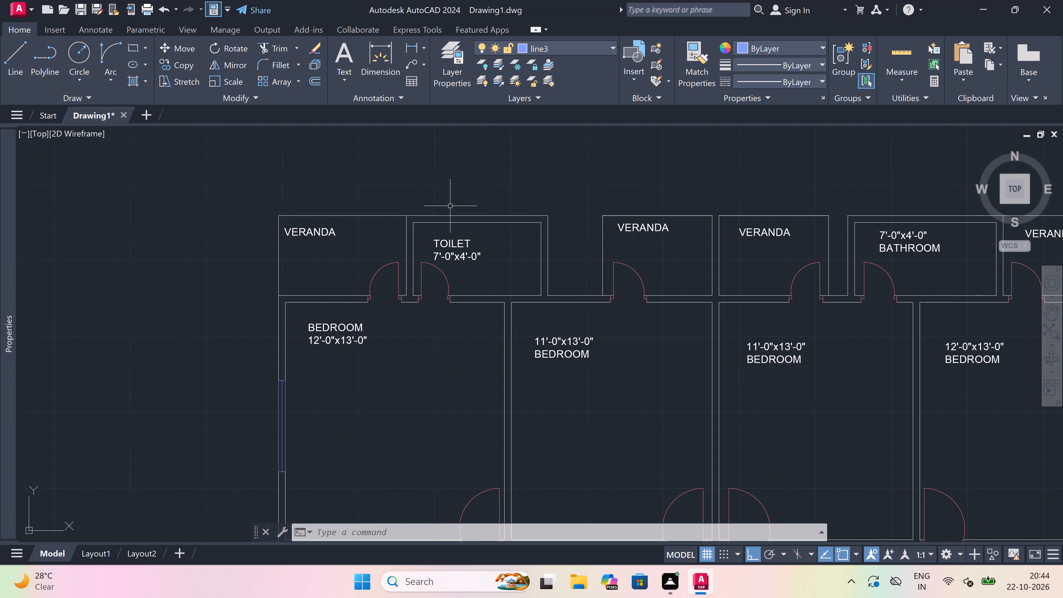
key(space)
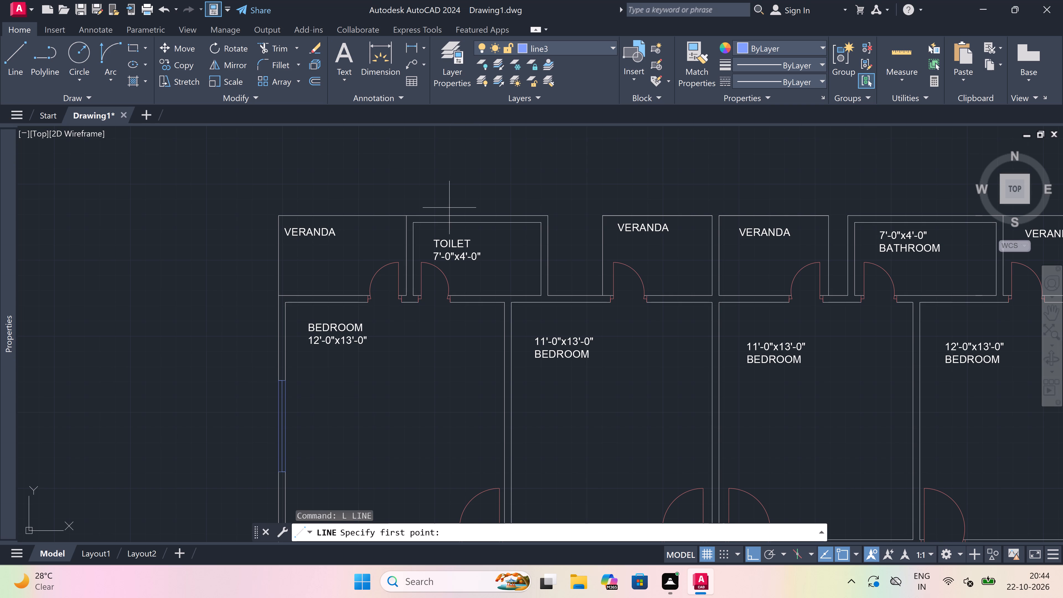
scroll(449, 211, up, 1)
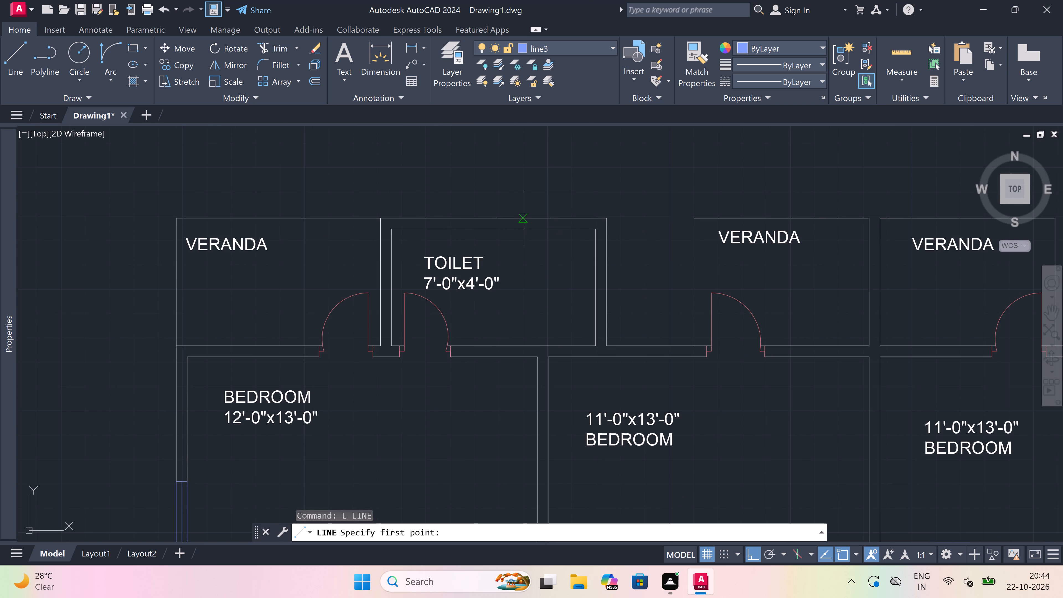
click(462, 219)
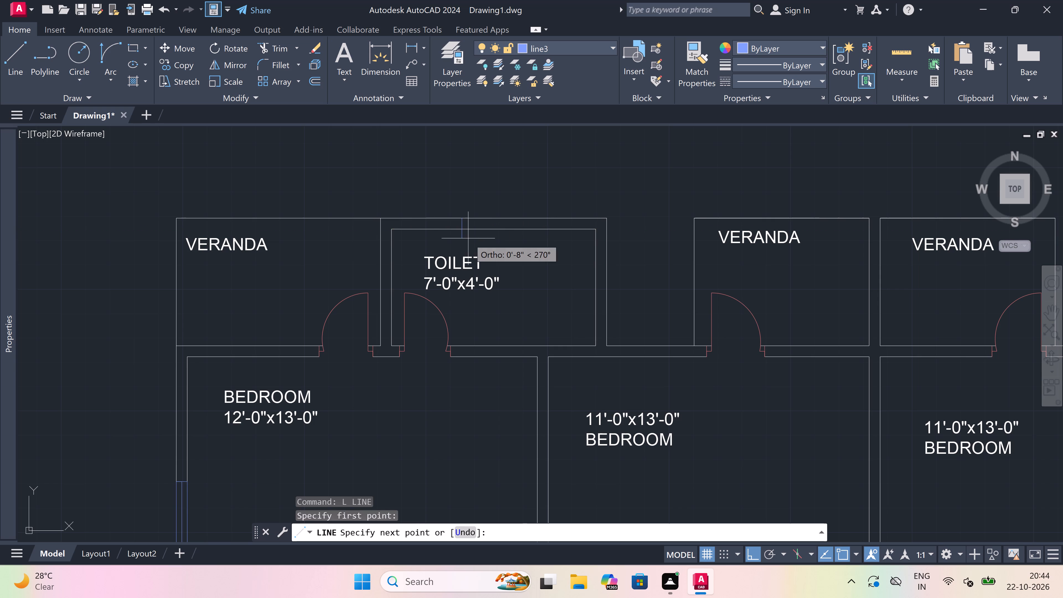
scroll(461, 229, up, 1)
click(461, 228)
click(461, 221)
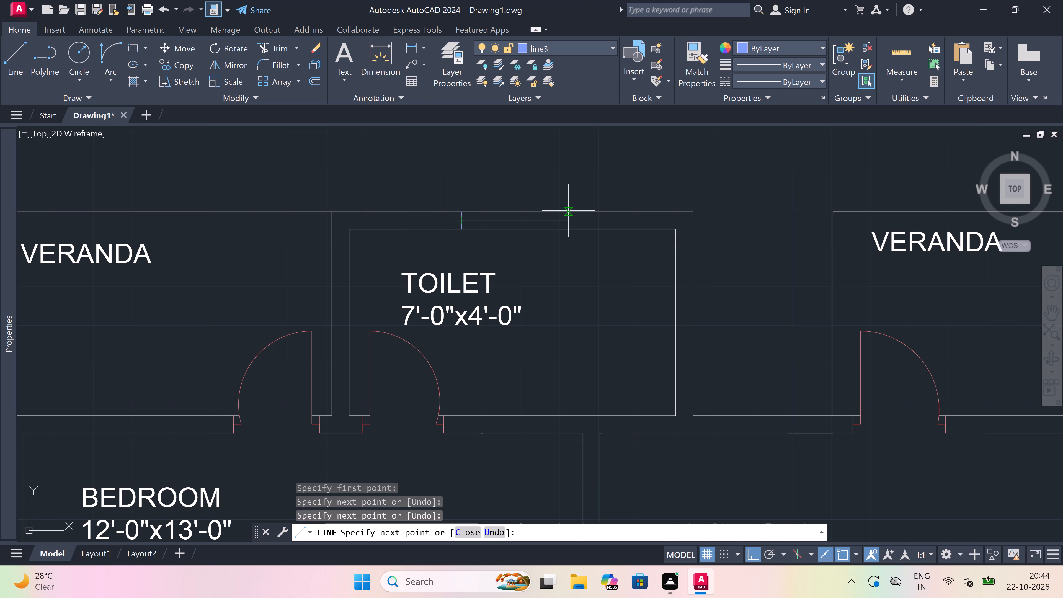
key(2)
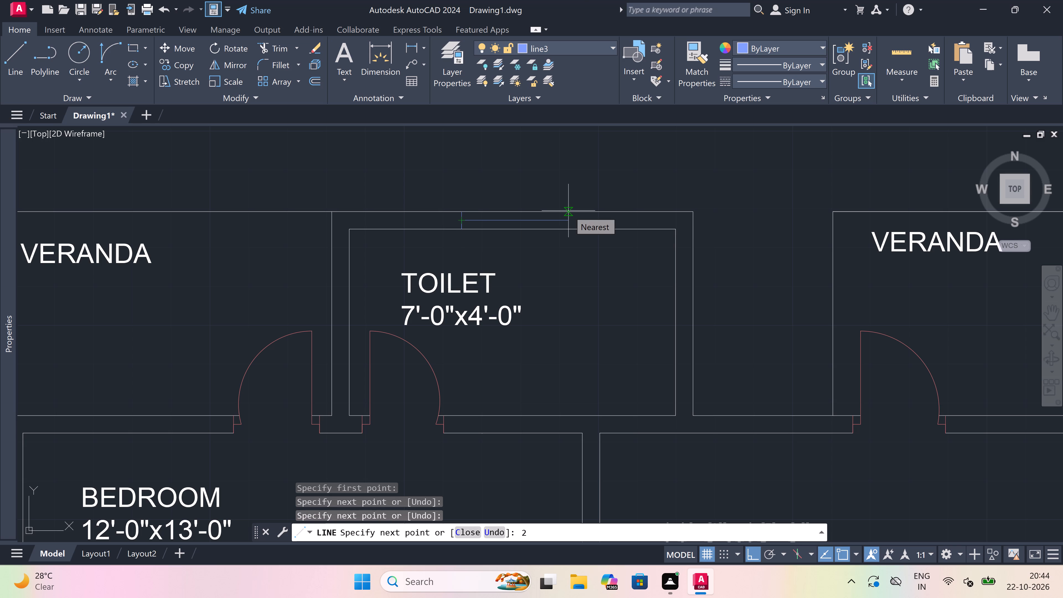
key(apostrophe)
key(space)
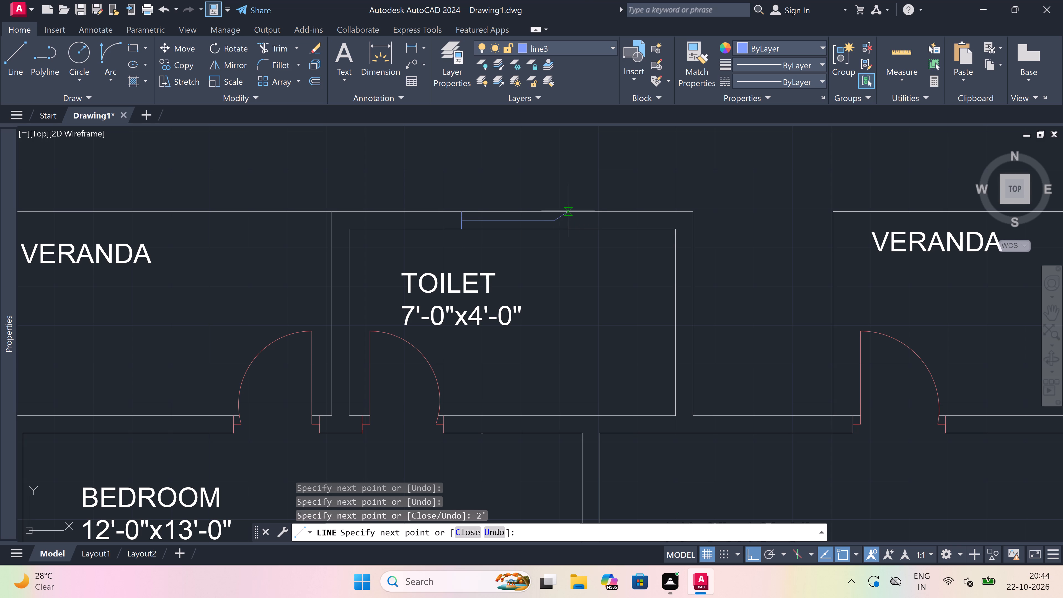
click(551, 207)
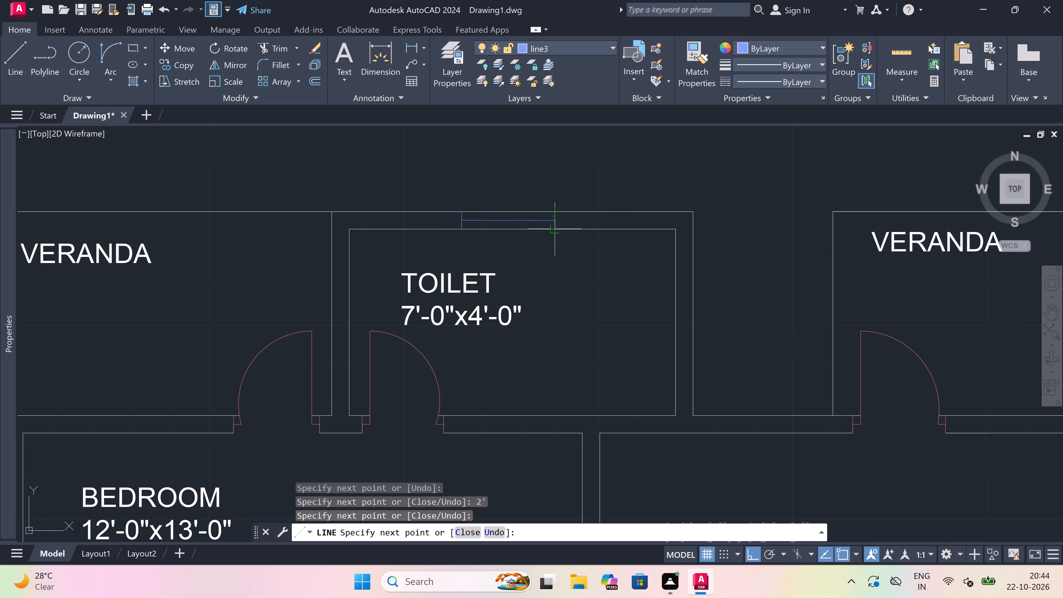
click(551, 225)
key(Escape)
Trim the inner and outer lines of the toilet's north wall between the window's two end lines.
text(TR)
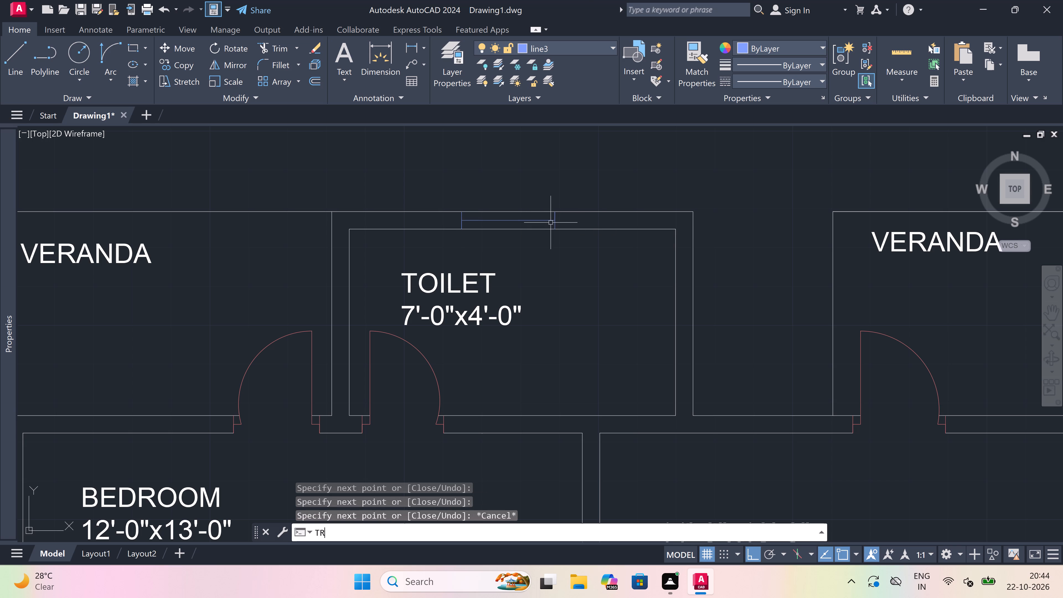
key(space)
click(536, 226)
click(530, 240)
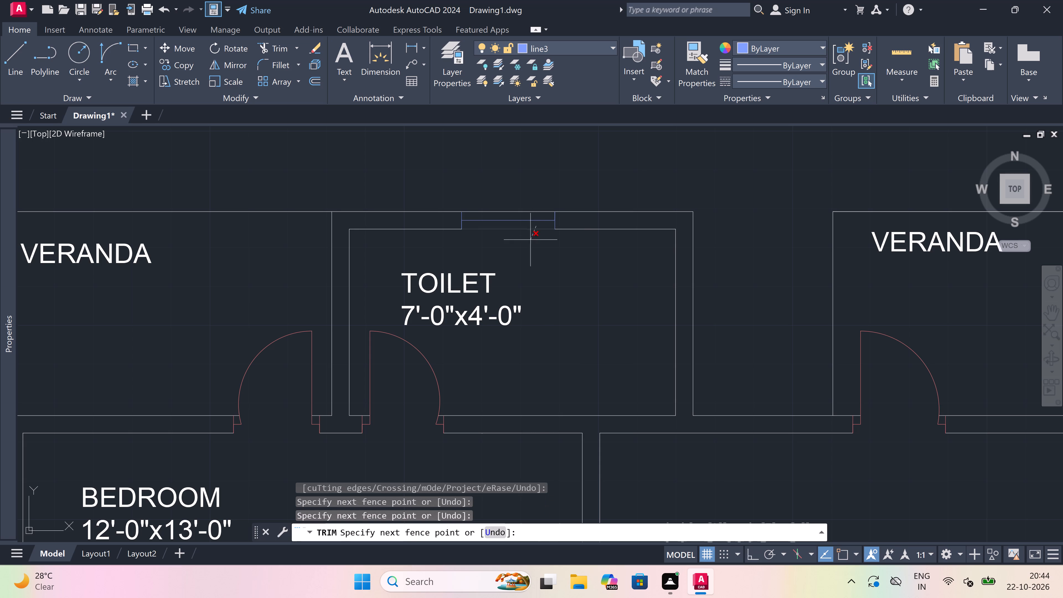
click(529, 209)
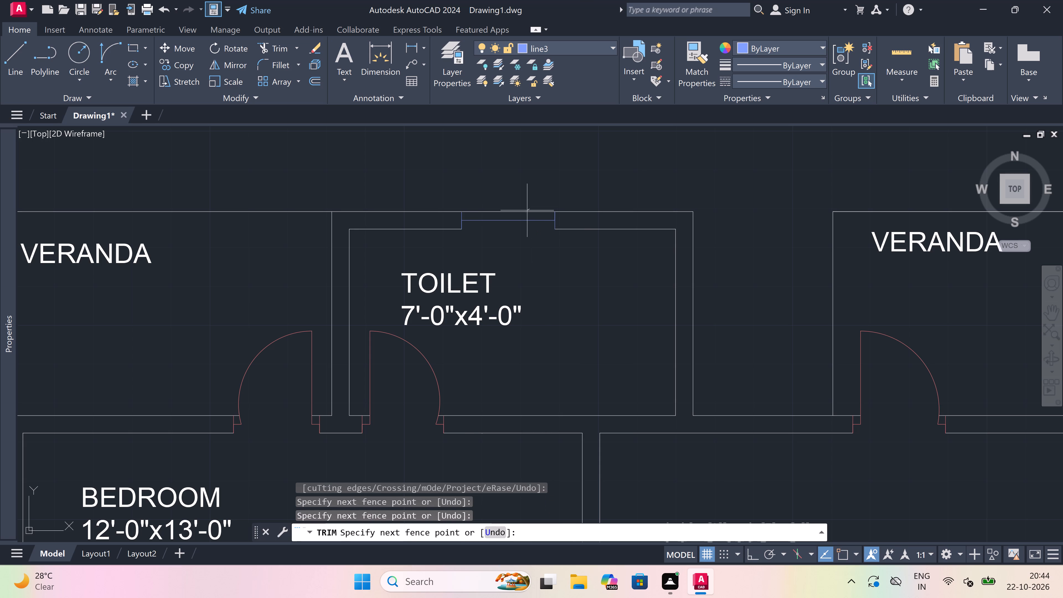
click(527, 210)
click(527, 210)
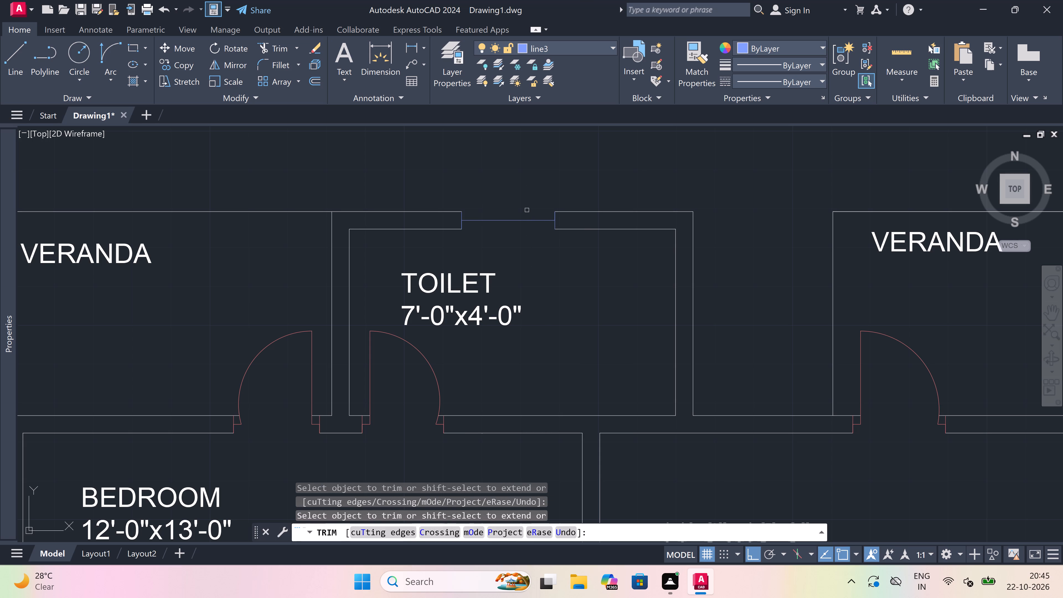
key(Escape)
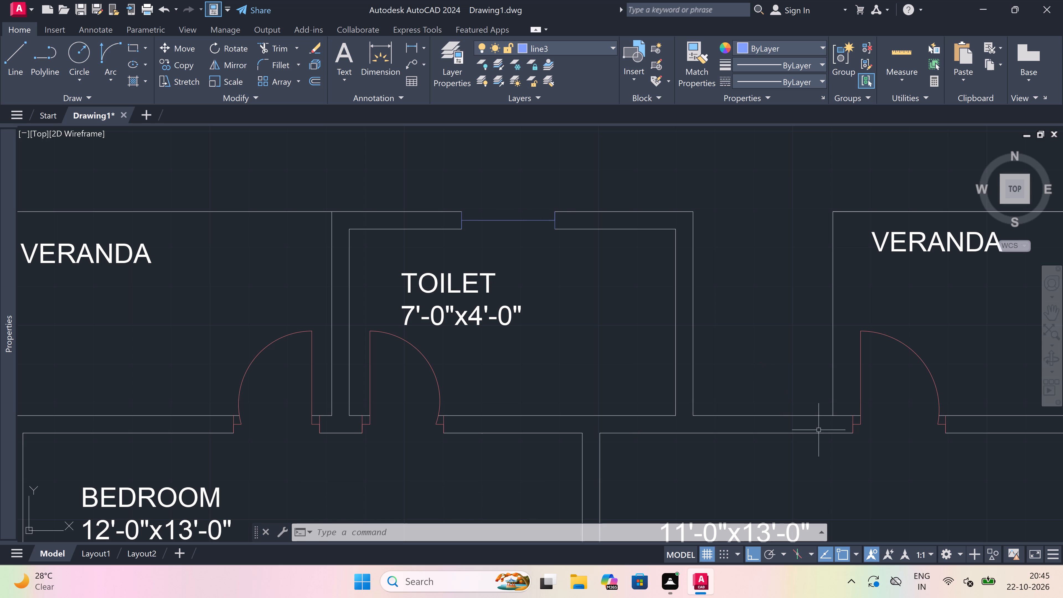
Draw the outer and inner face lines of the toilet's north window between the ends of its cross-wall lines.
scroll(819, 430, up, 1)
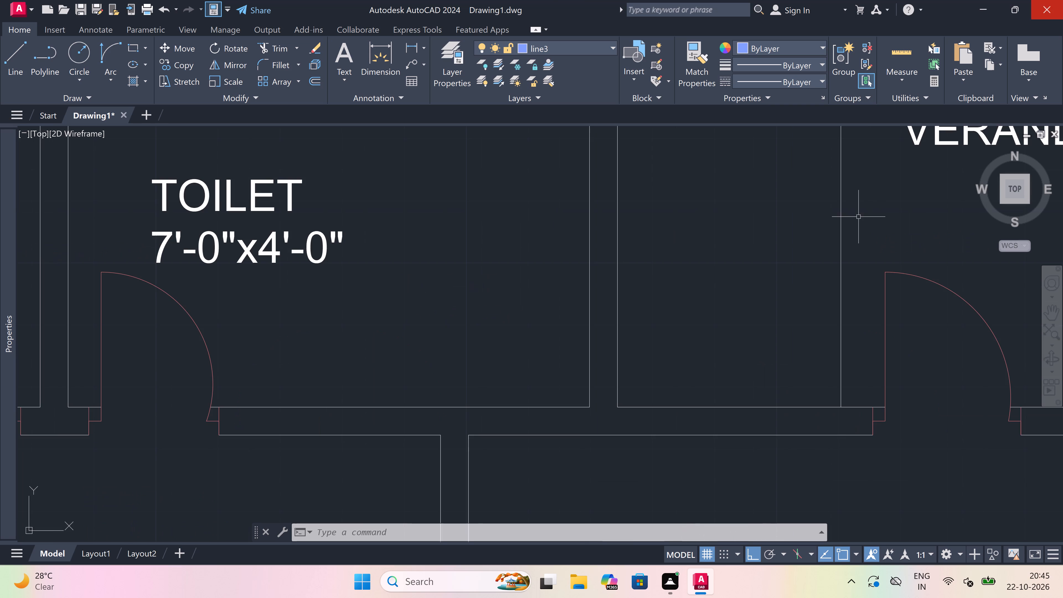
scroll(190, 303, down, 3)
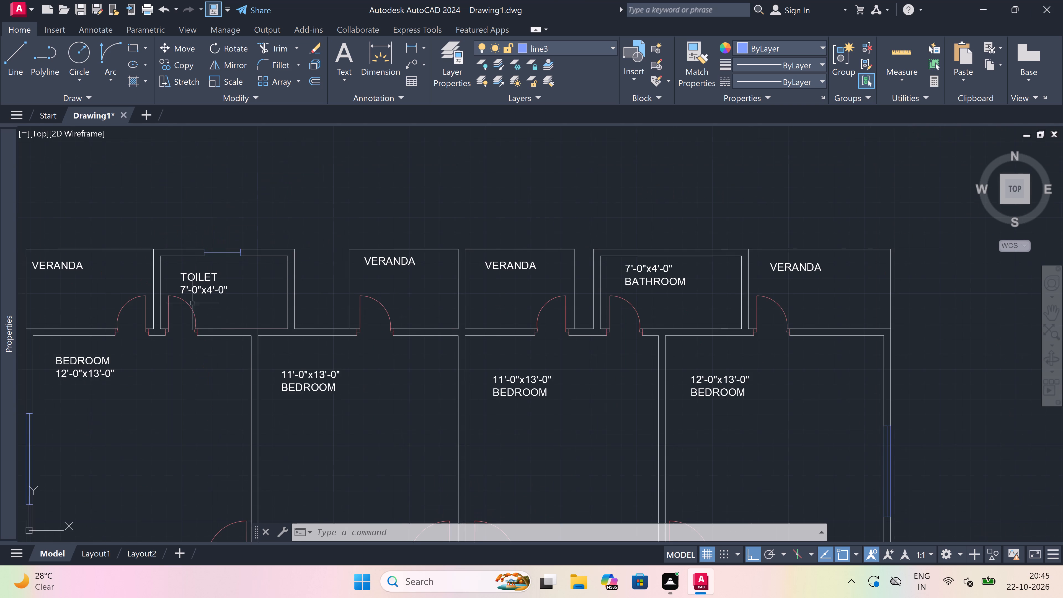
scroll(264, 331, down, 1)
scroll(203, 281, up, 2)
scroll(236, 282, up, 3)
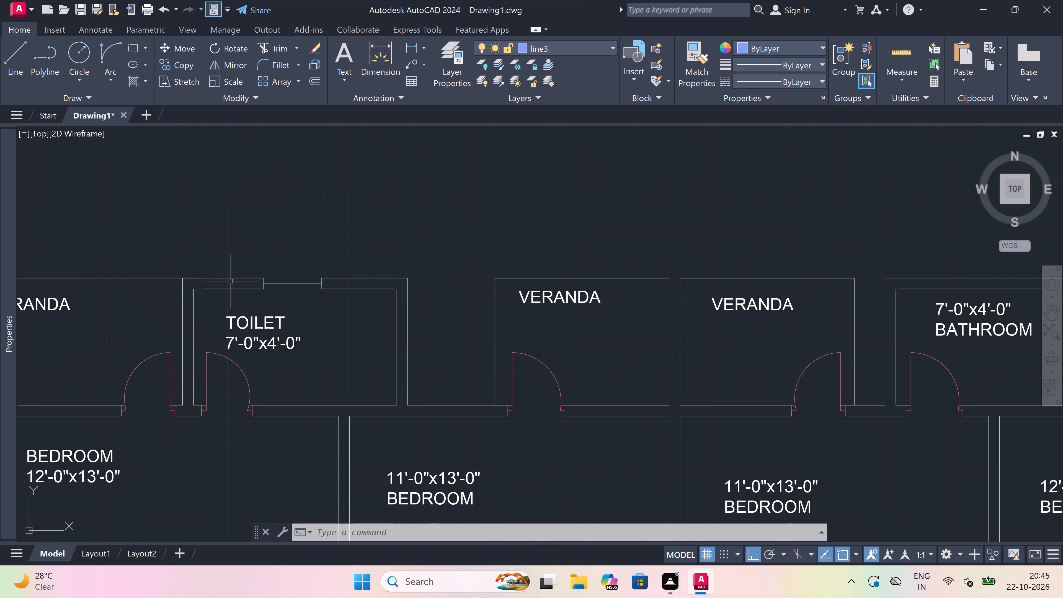
key(space)
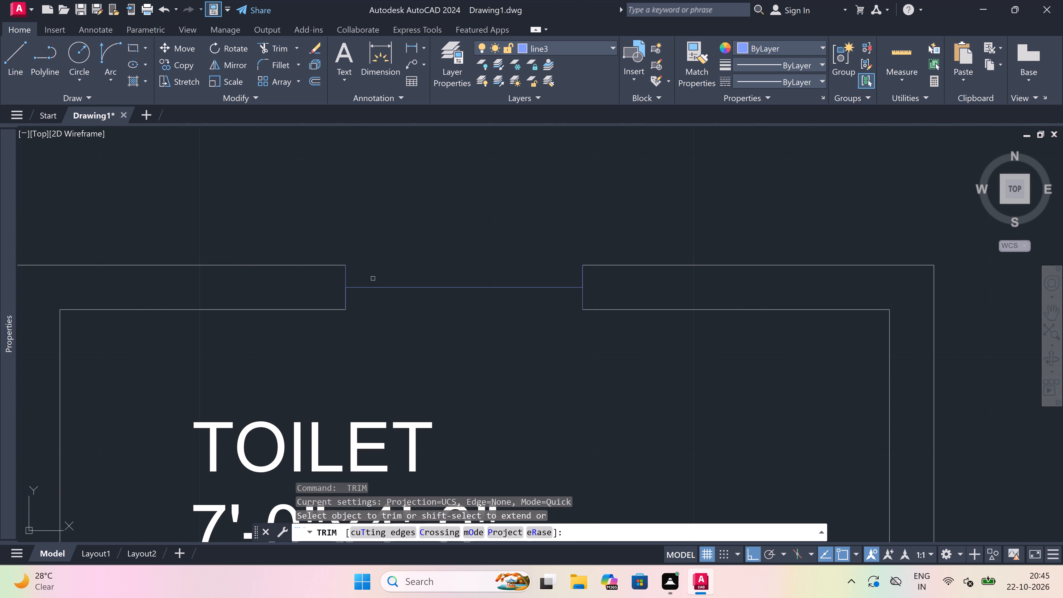
key(Escape)
text(L)
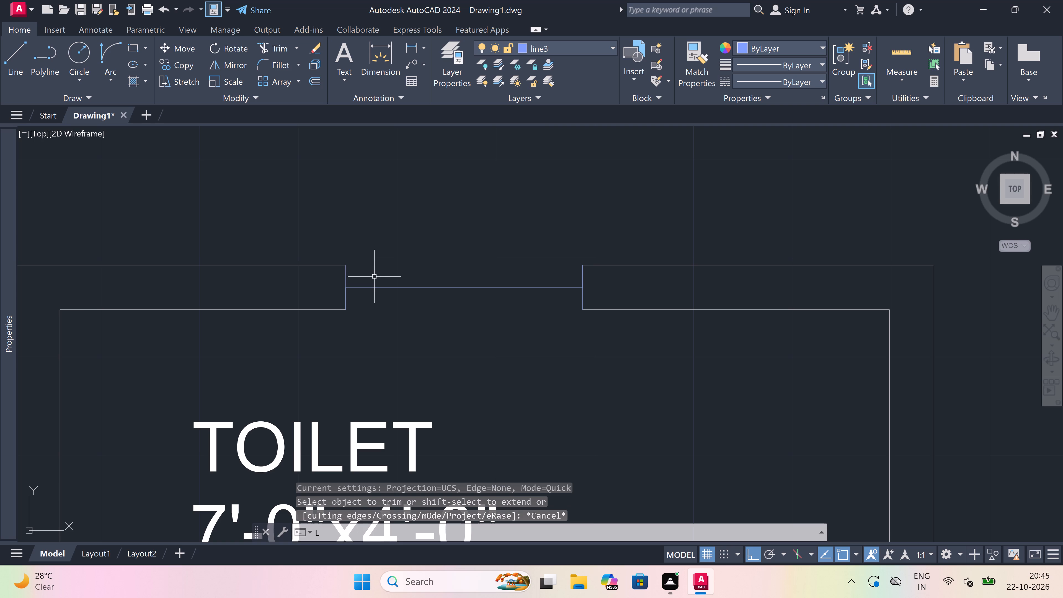
key(space)
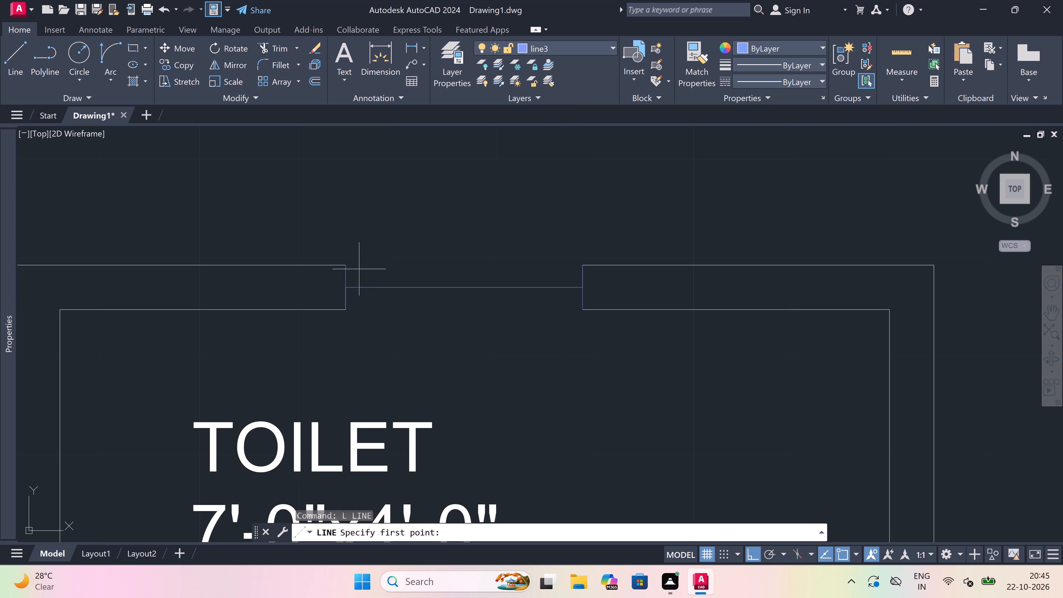
click(346, 260)
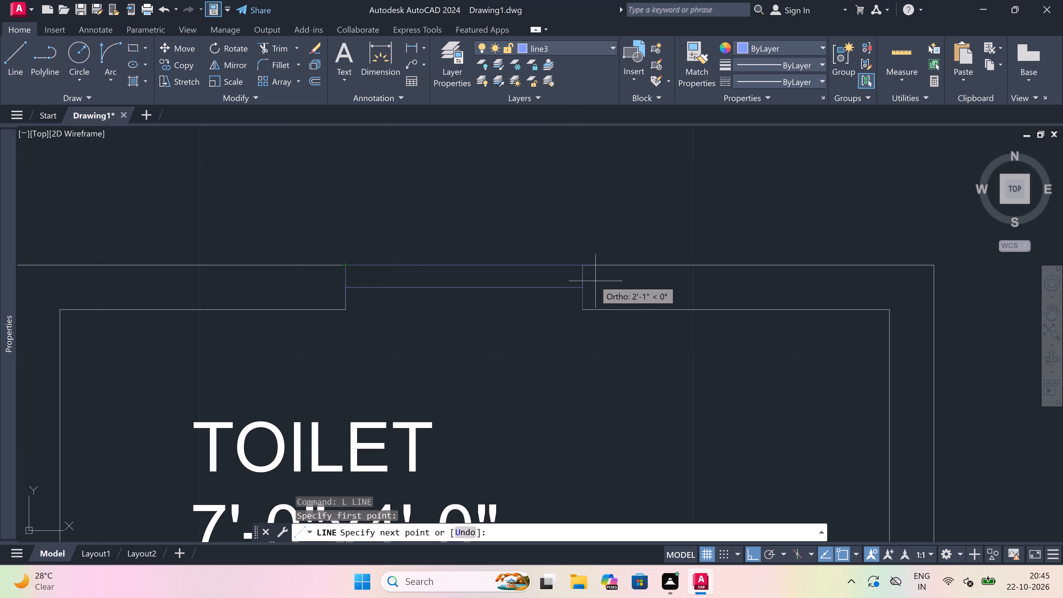
click(582, 266)
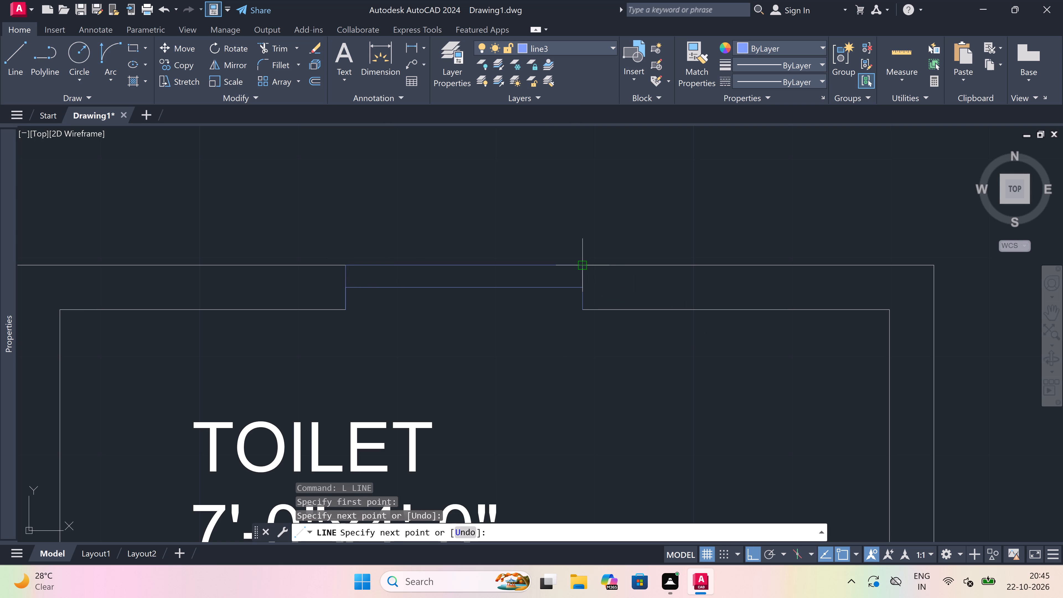
key(Escape)
key(space)
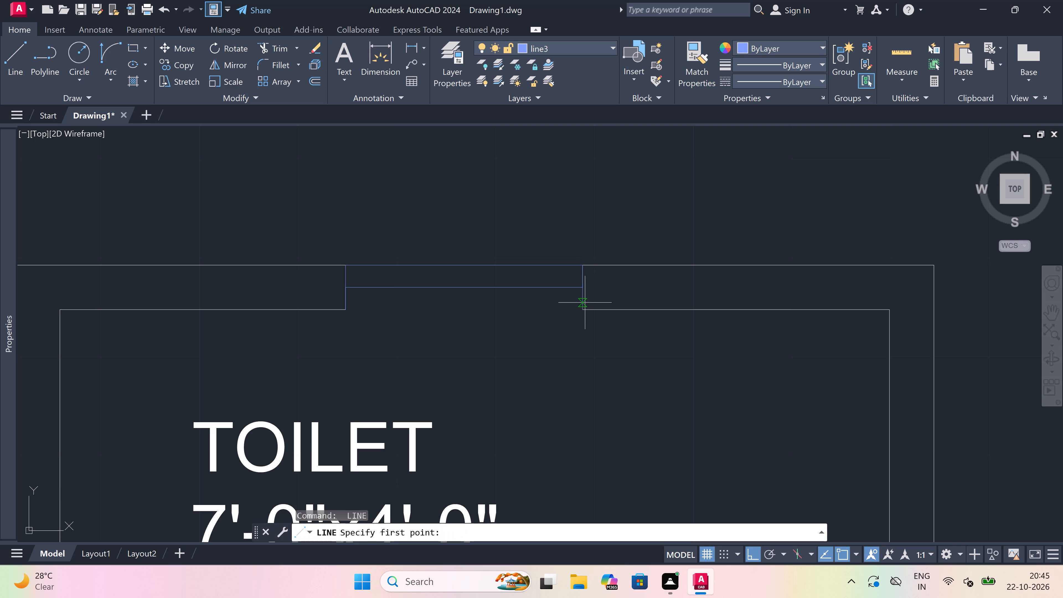
drag(582, 308, 579, 308)
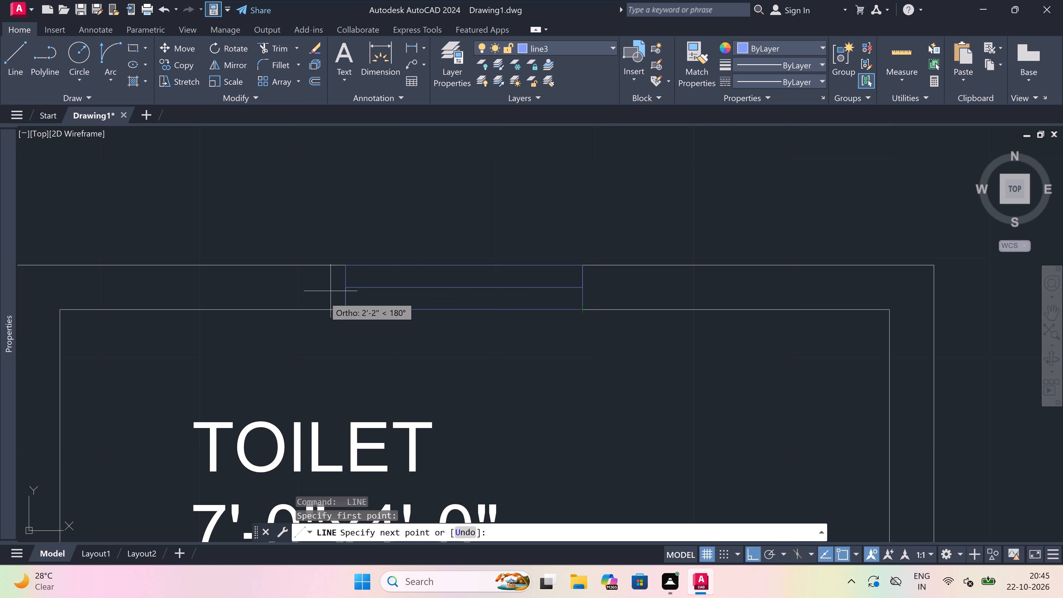
click(350, 312)
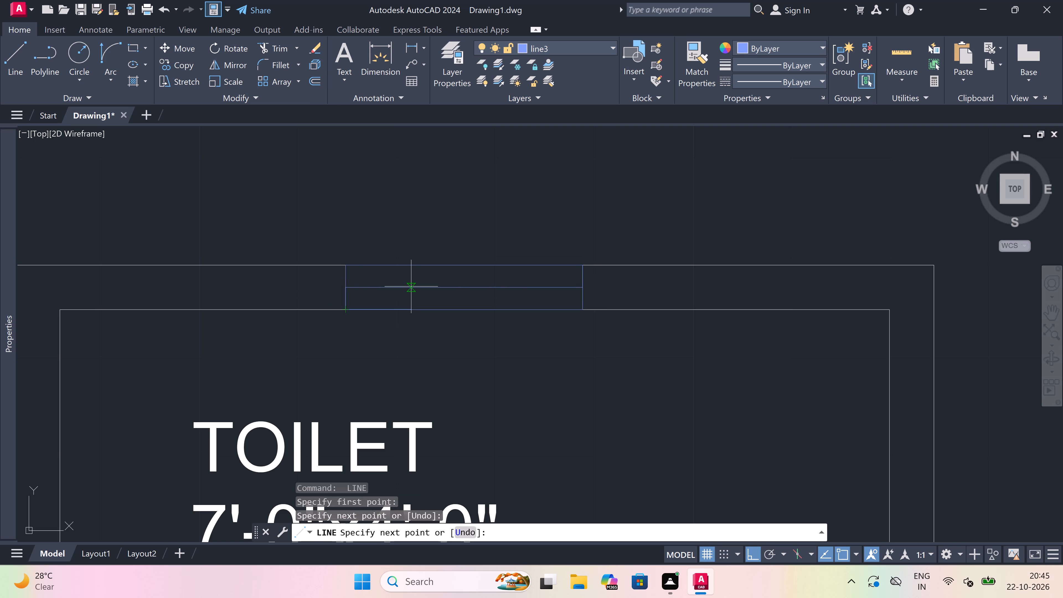
key(Escape)
Draw a window in the northern 7'-0"x4'-0" bathroom's north wall: west cross-wall end line, 2' centre line eastward, and east end line.
scroll(411, 286, down, 7)
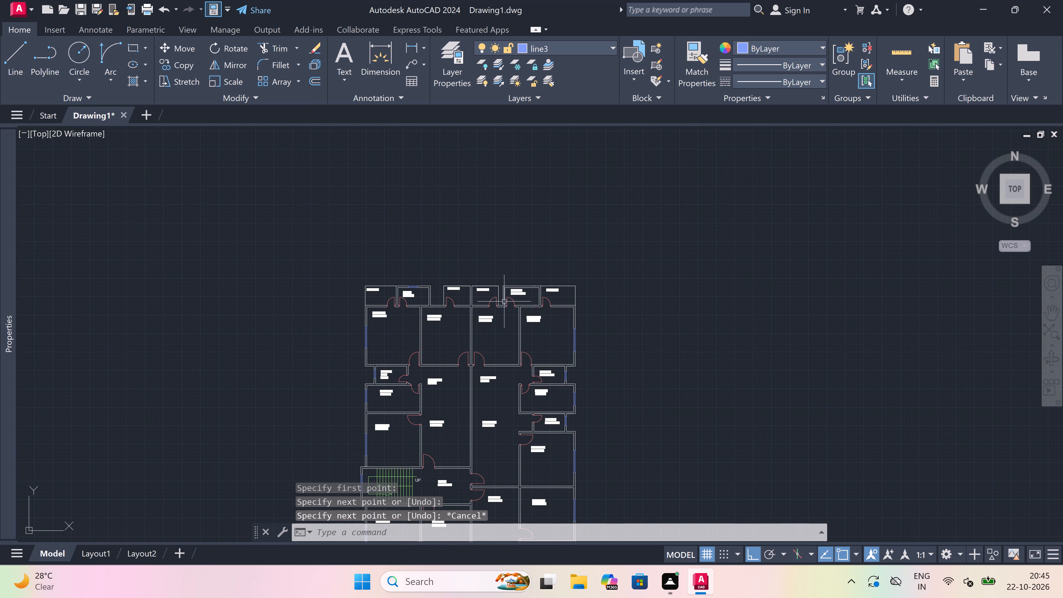
scroll(521, 299, up, 3)
scroll(514, 239, up, 2)
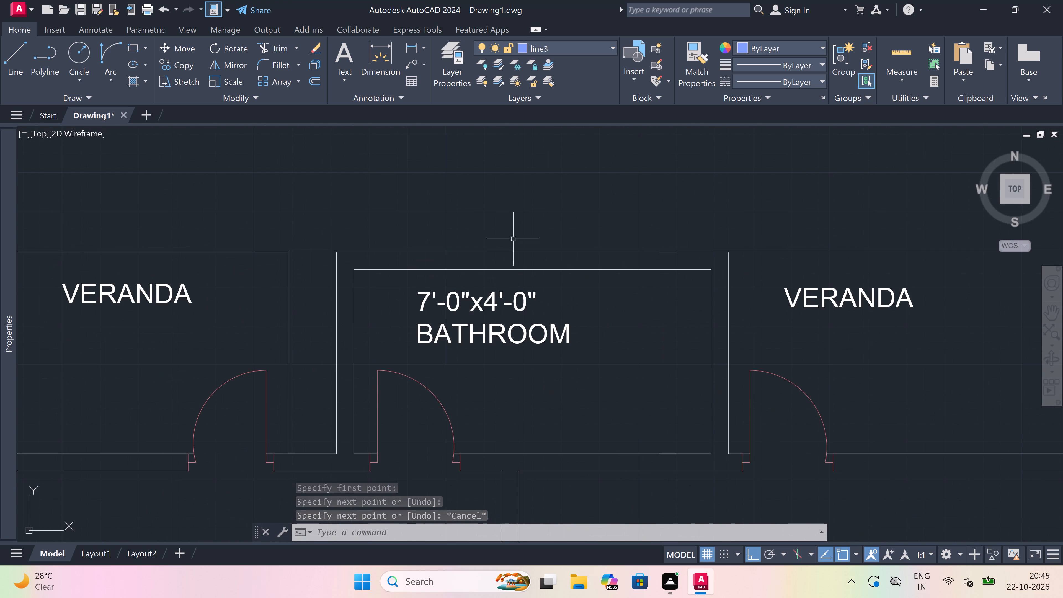
scroll(473, 240, up, 1)
key(space)
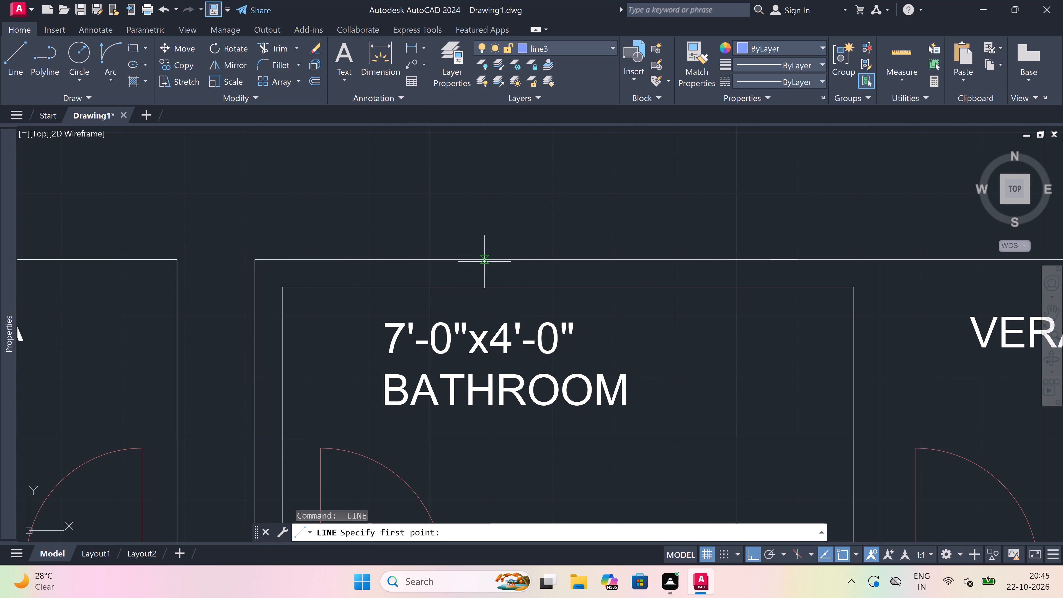
click(474, 256)
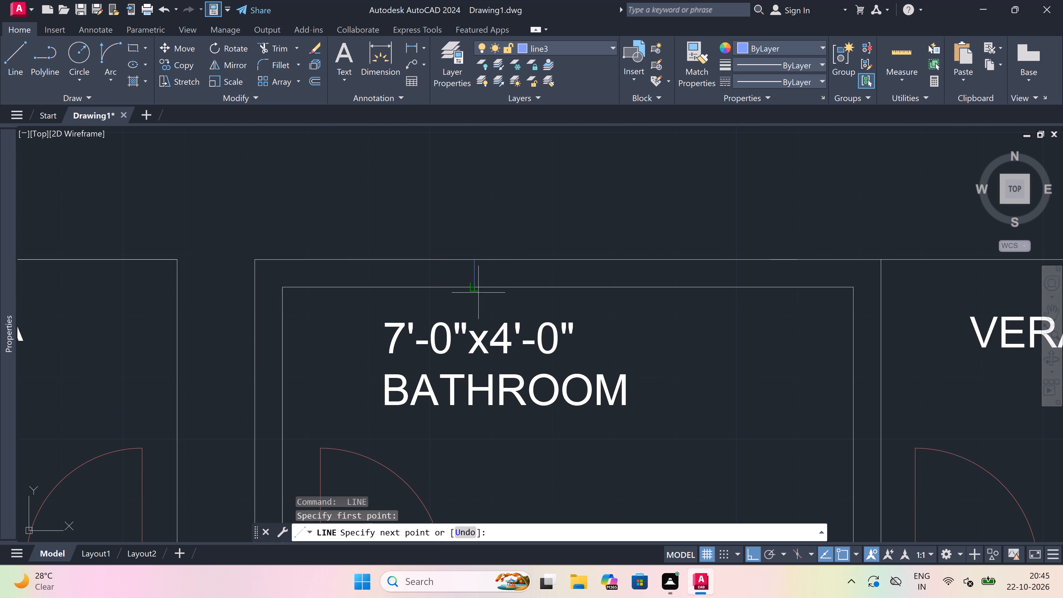
click(478, 285)
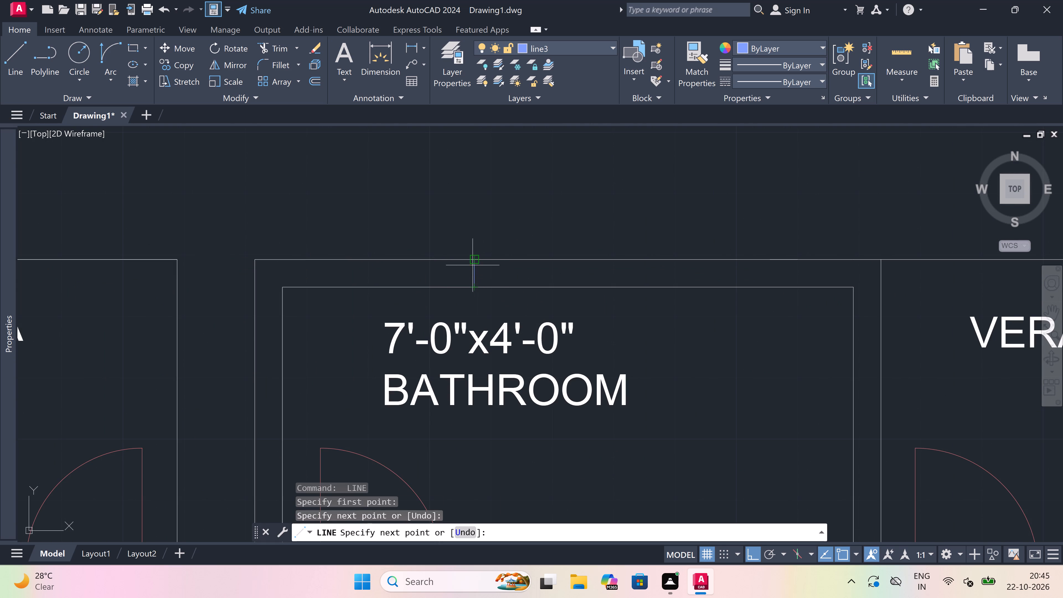
drag(473, 271, 495, 277)
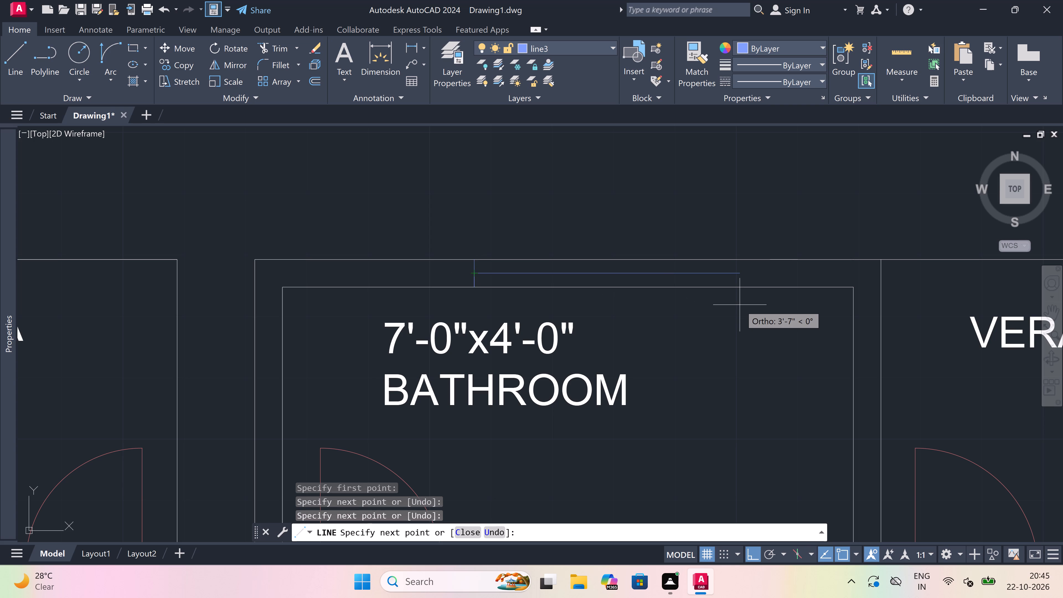
key(2)
key(apostrophe)
key(space)
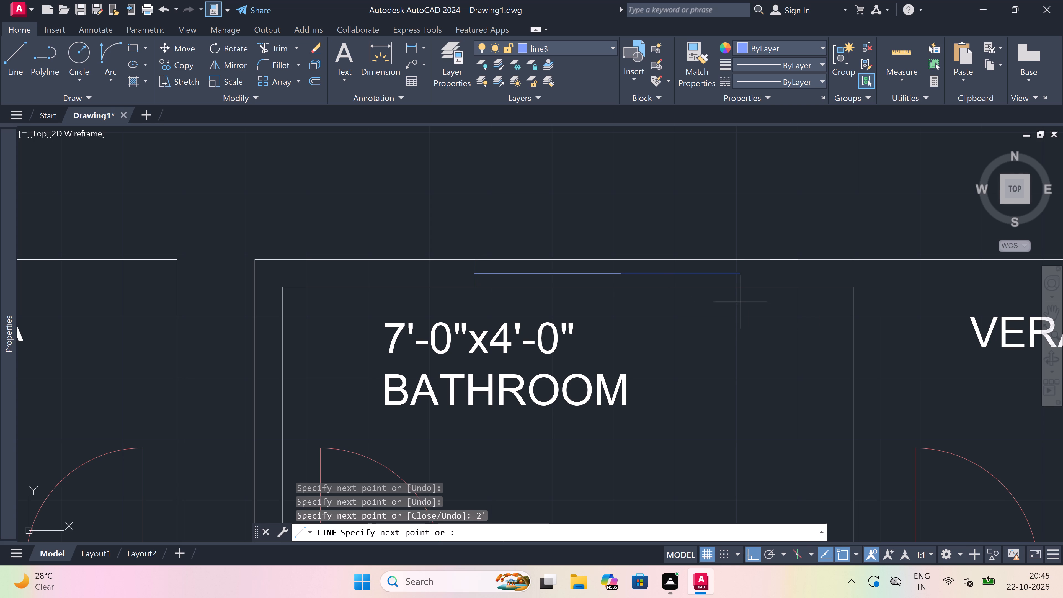
click(620, 255)
scroll(619, 277, up, 1)
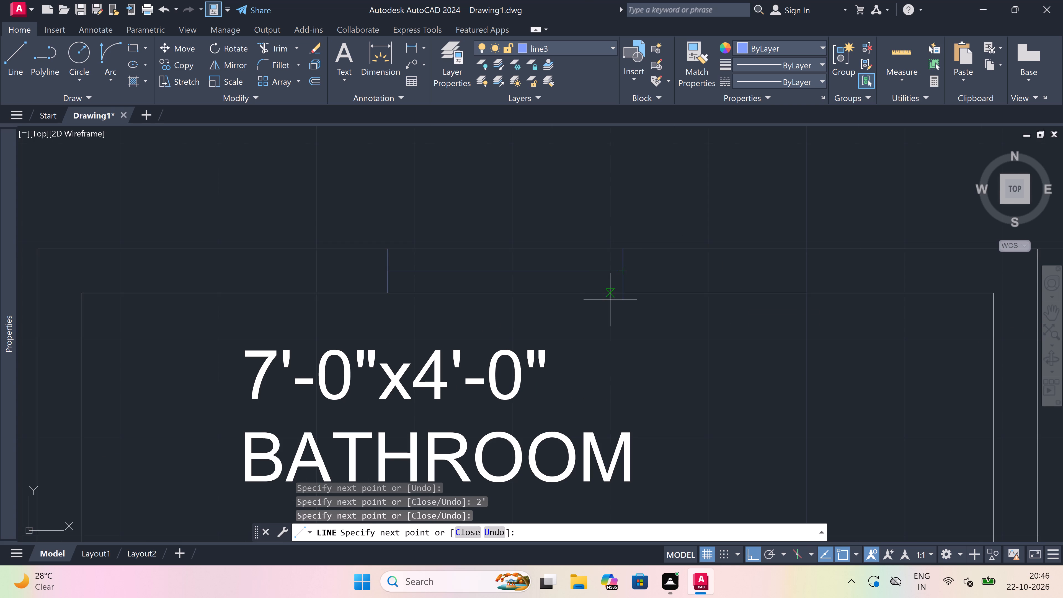
click(623, 291)
key(Escape)
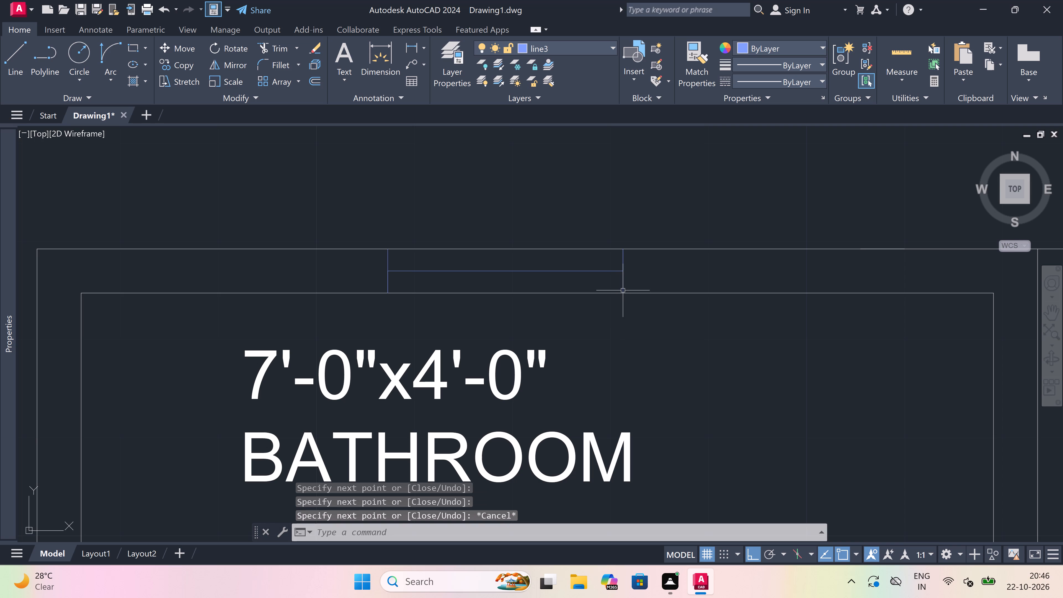
Trim the inner and outer lines of the northern bathroom's north wall between the window's two end lines.
text(TR)
key(space)
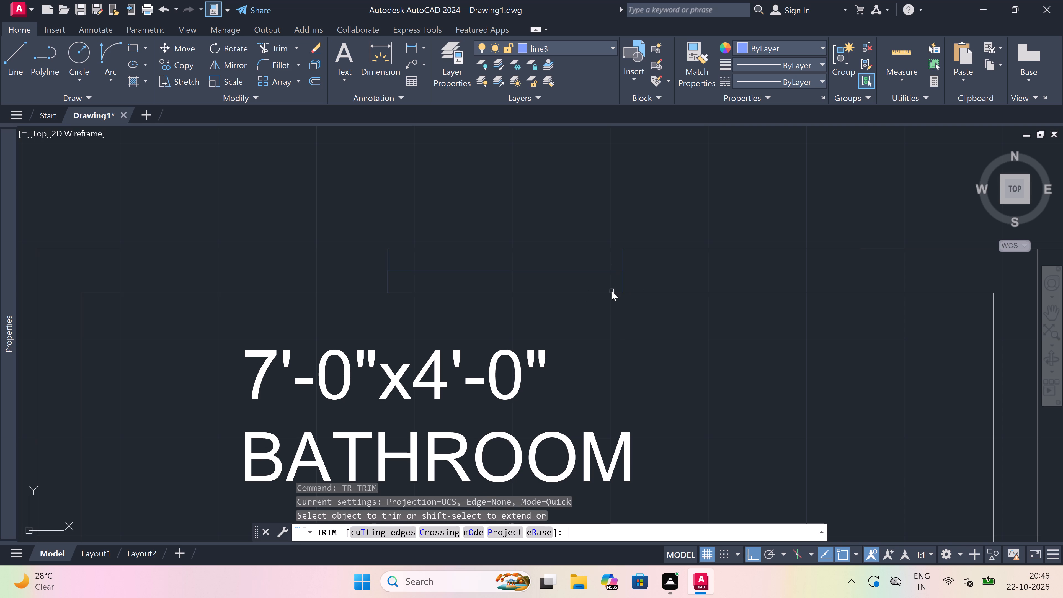
click(609, 291)
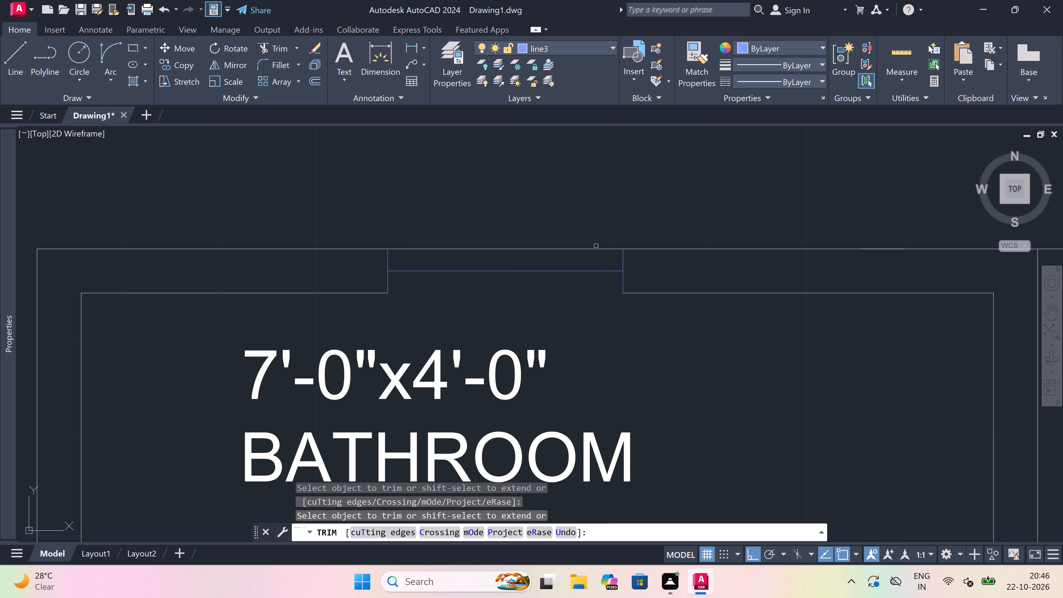
click(595, 248)
key(Escape)
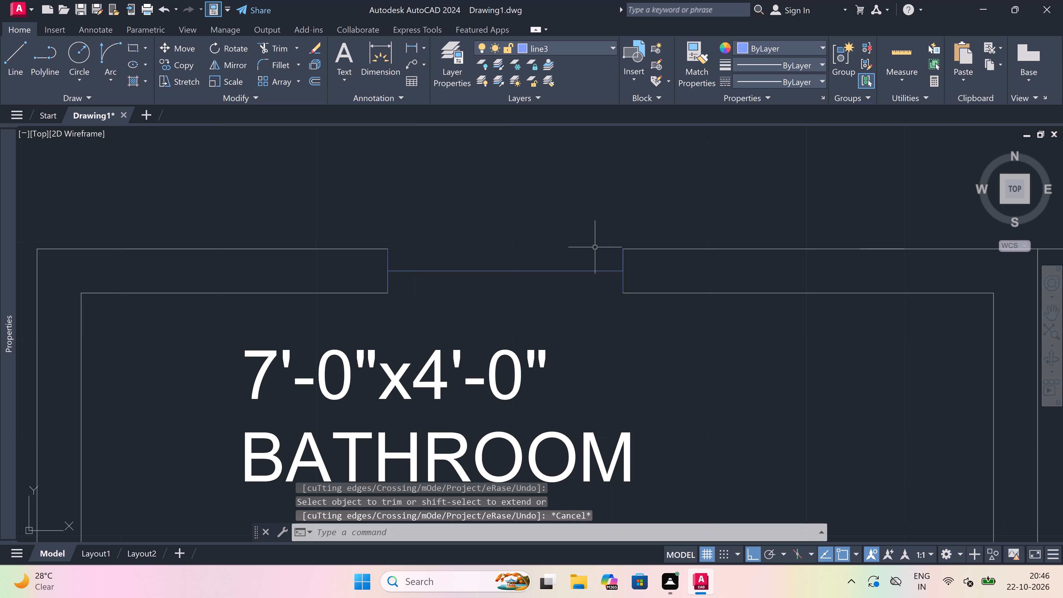
Draw the outer and inner face lines of the northern bathroom's window between the ends of its cross-wall lines.
key(l)
key(space)
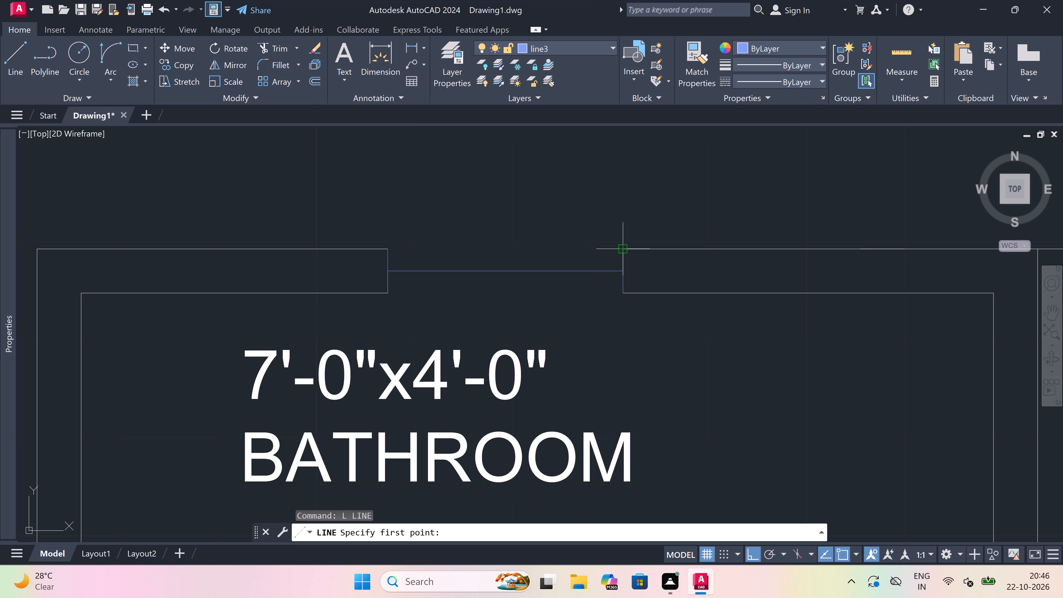
drag(625, 253, 620, 253)
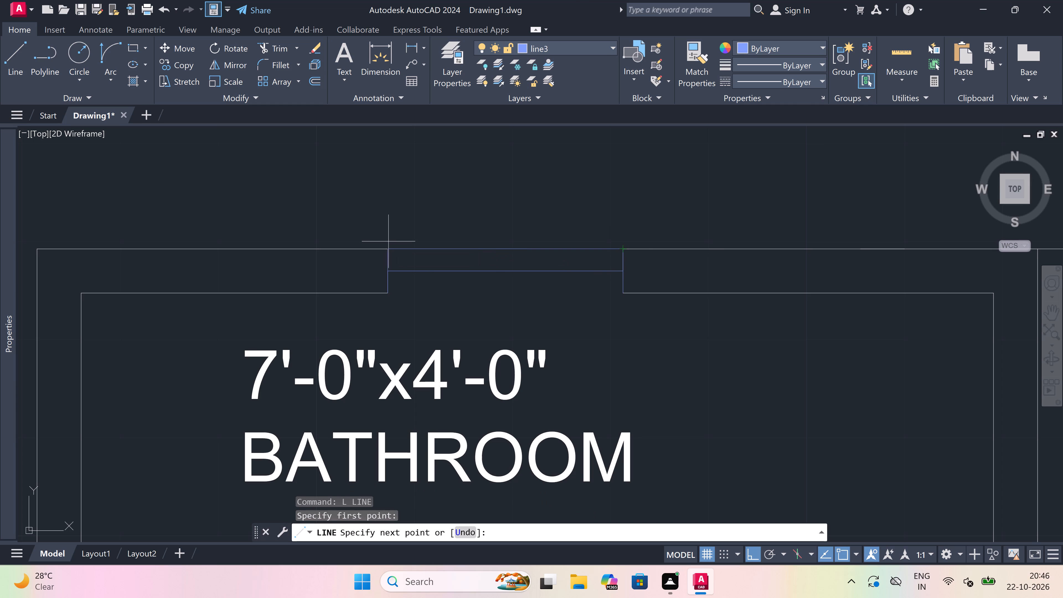
click(386, 244)
key(Escape)
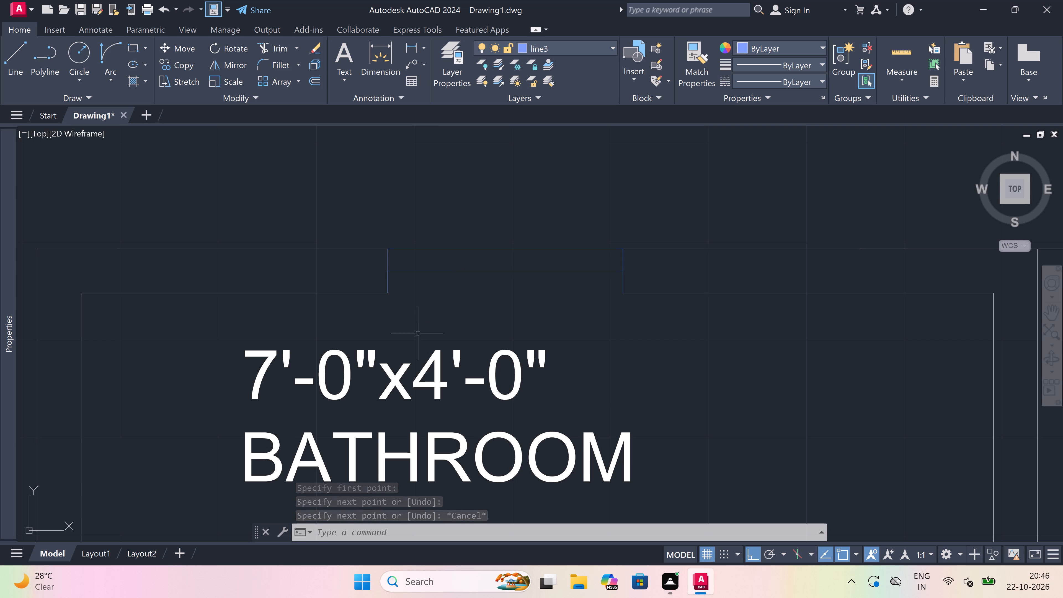
key(space)
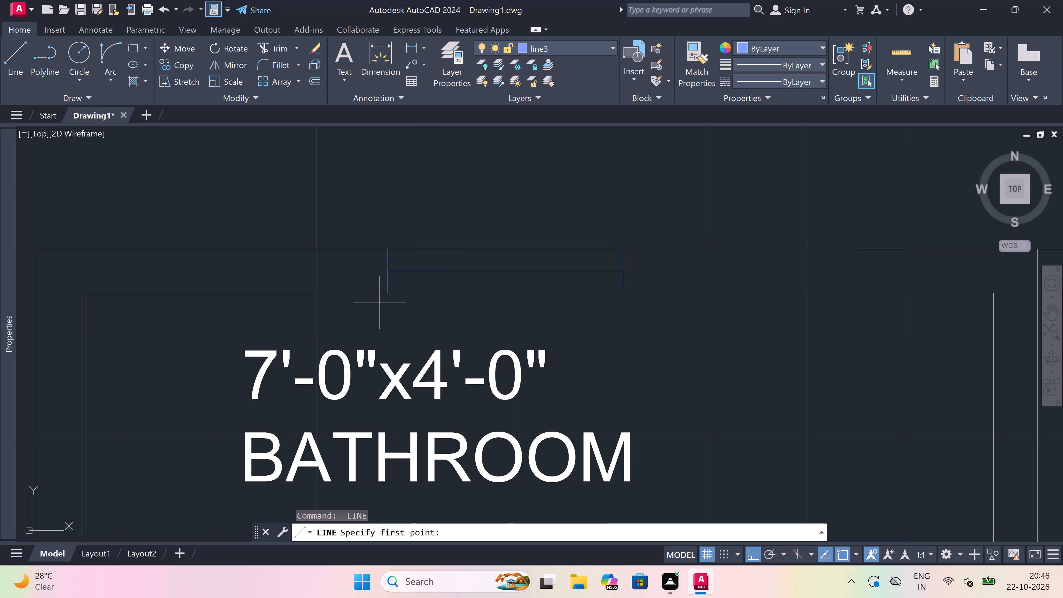
click(389, 295)
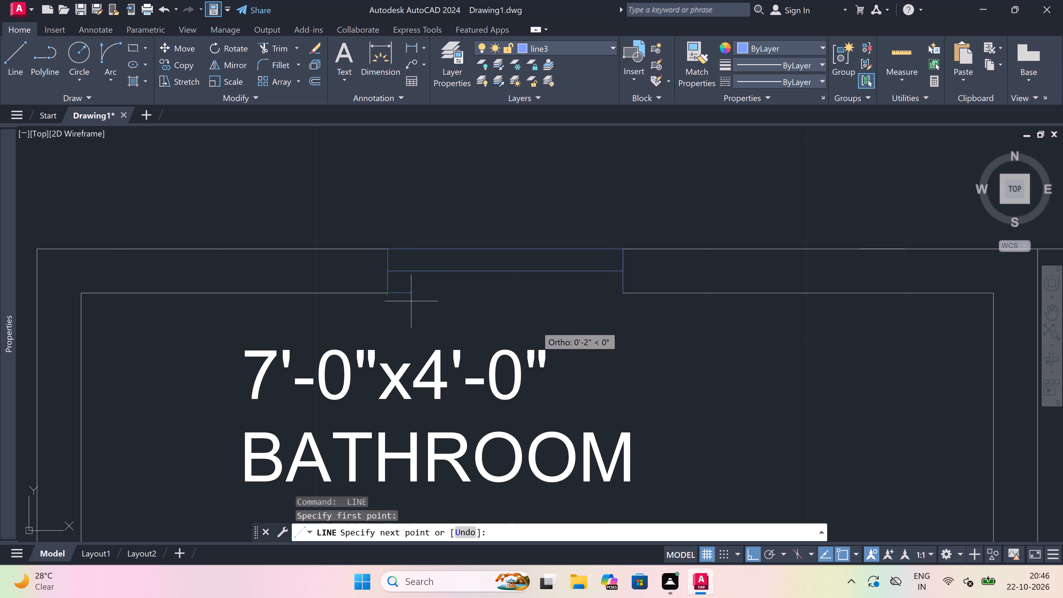
click(620, 293)
key(Escape)
Draw a window in the southwestern 7'-0"x4'-0" bathroom's south wall: west cross-wall end line, 2' centre line eastward, and east end line.
scroll(490, 262, down, 3)
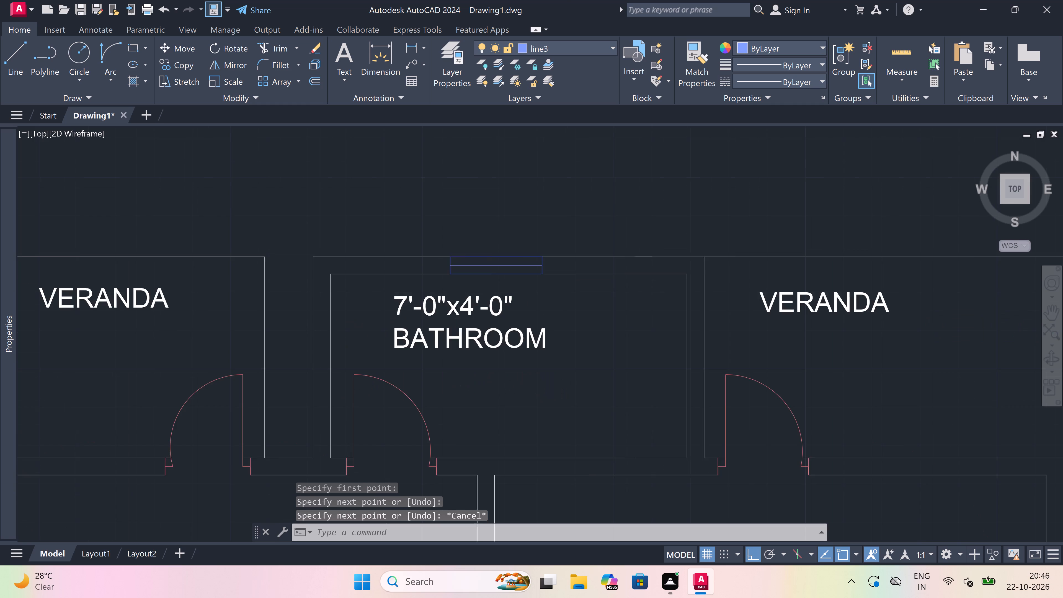
scroll(490, 261, down, 5)
scroll(460, 311, down, 3)
scroll(449, 358, up, 6)
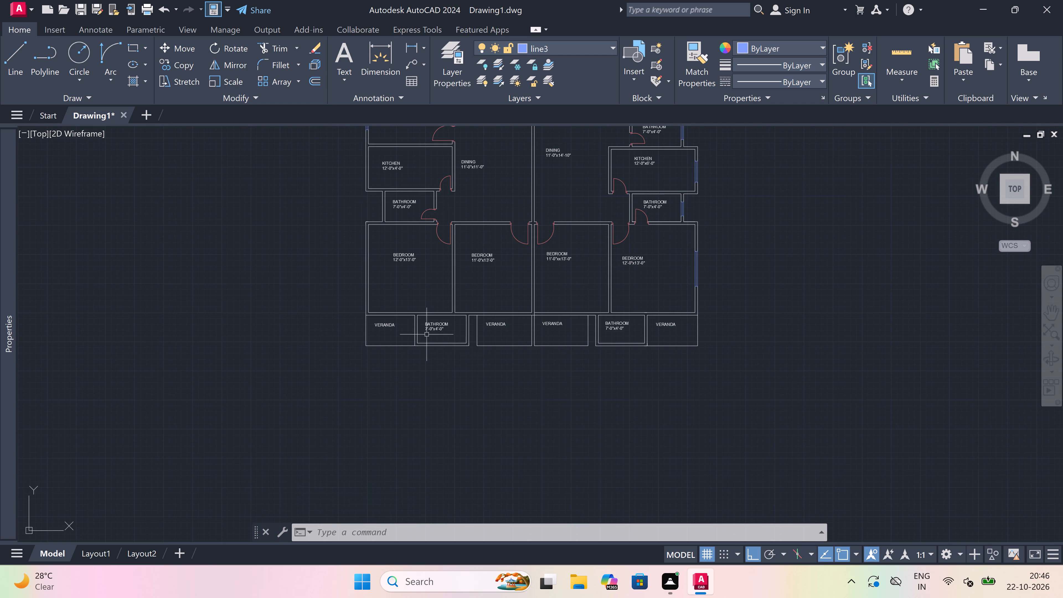
scroll(427, 334, up, 3)
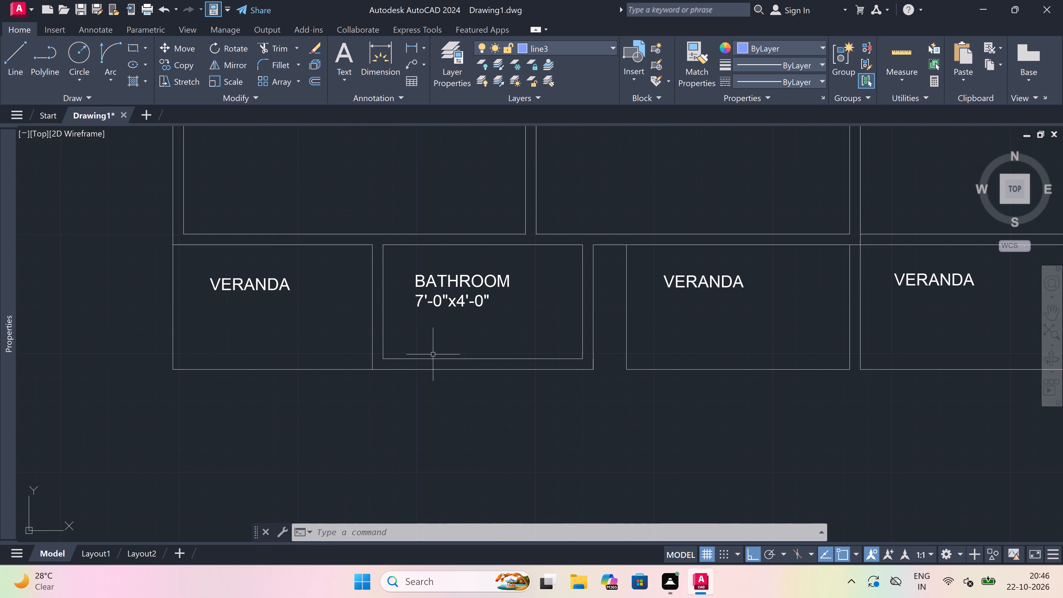
scroll(432, 370, up, 1)
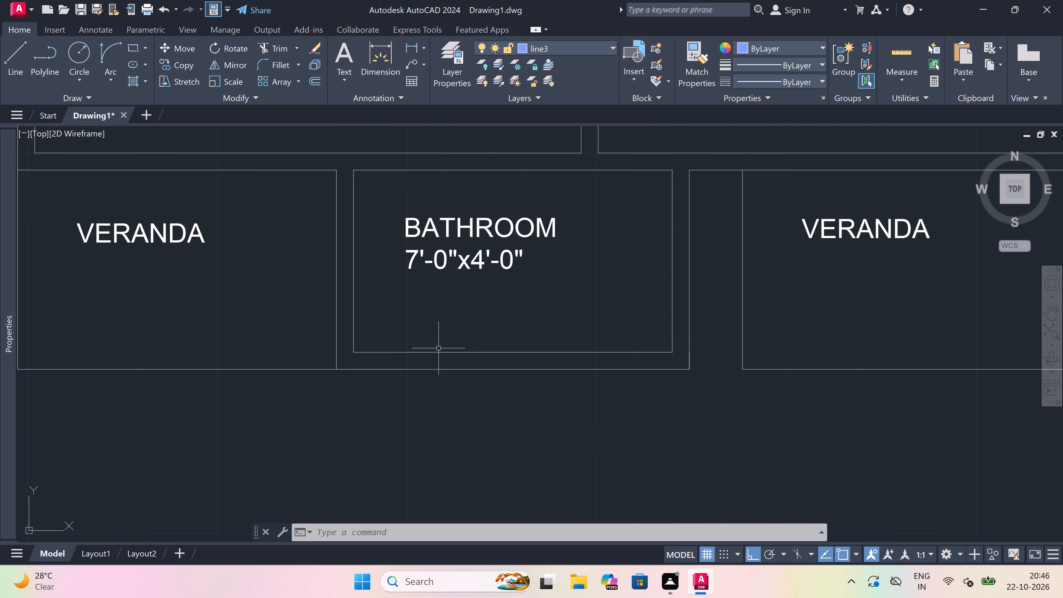
key(space)
click(437, 352)
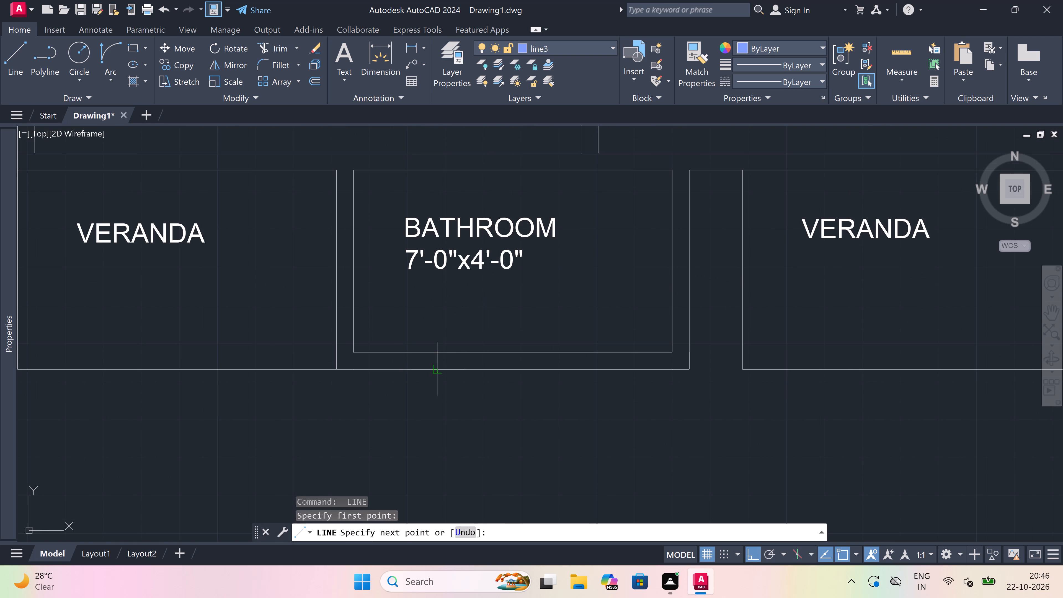
click(436, 370)
scroll(437, 369, up, 2)
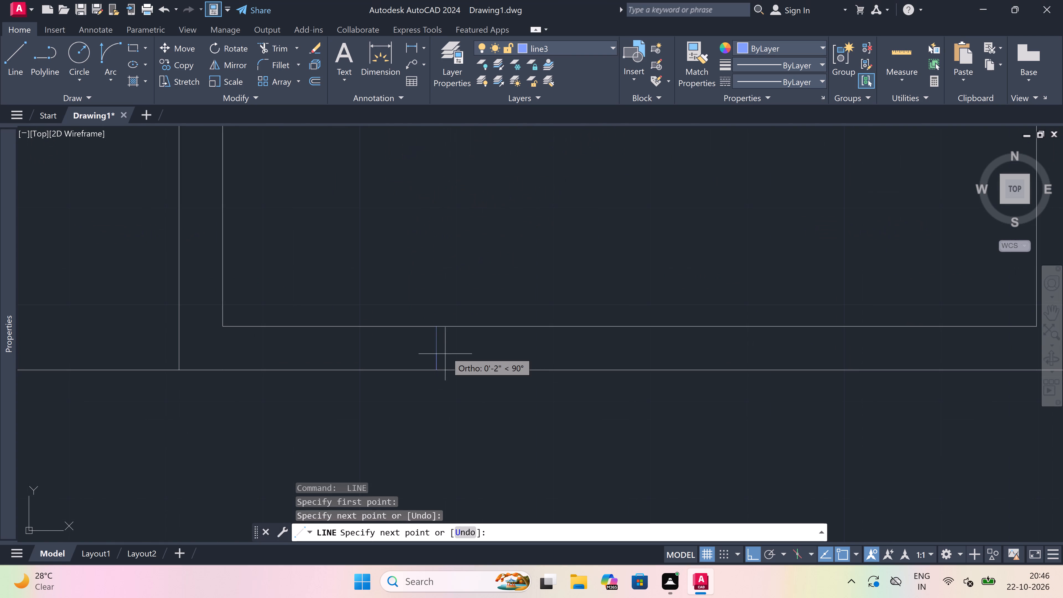
drag(443, 349, 445, 348)
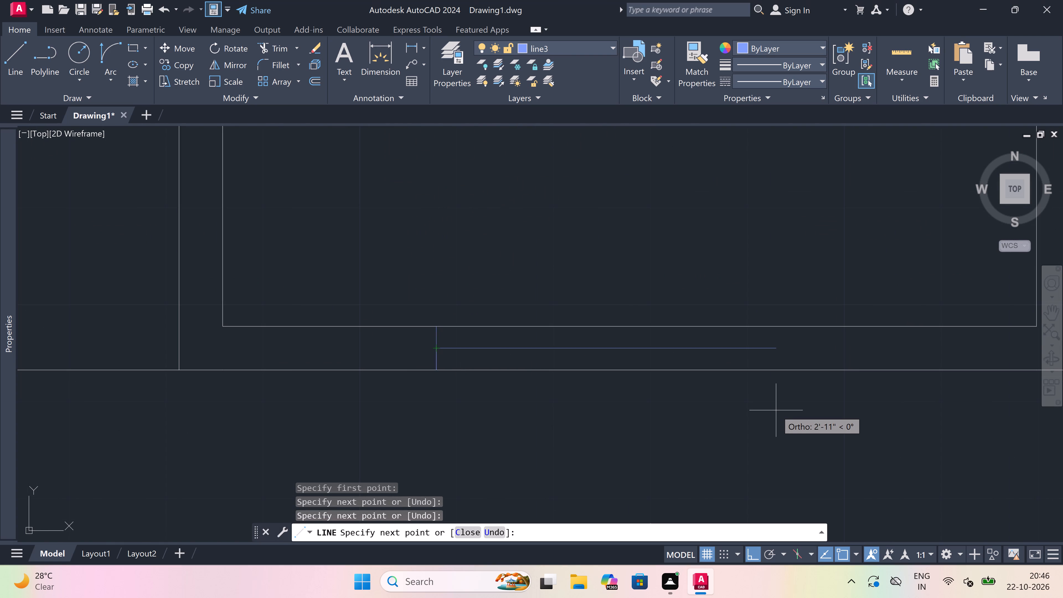
key(2)
key(apostrophe)
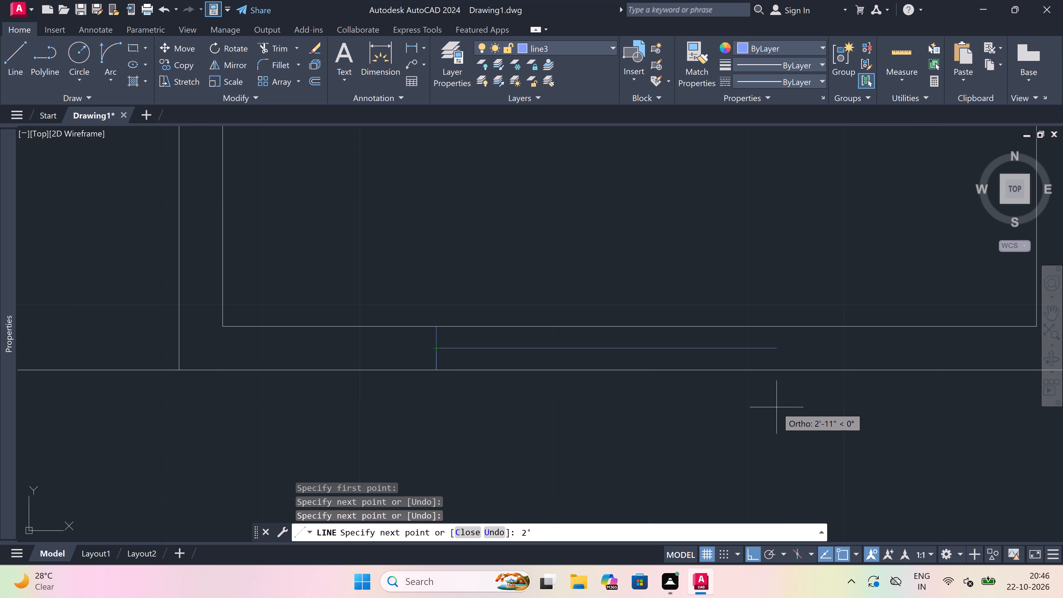
key(space)
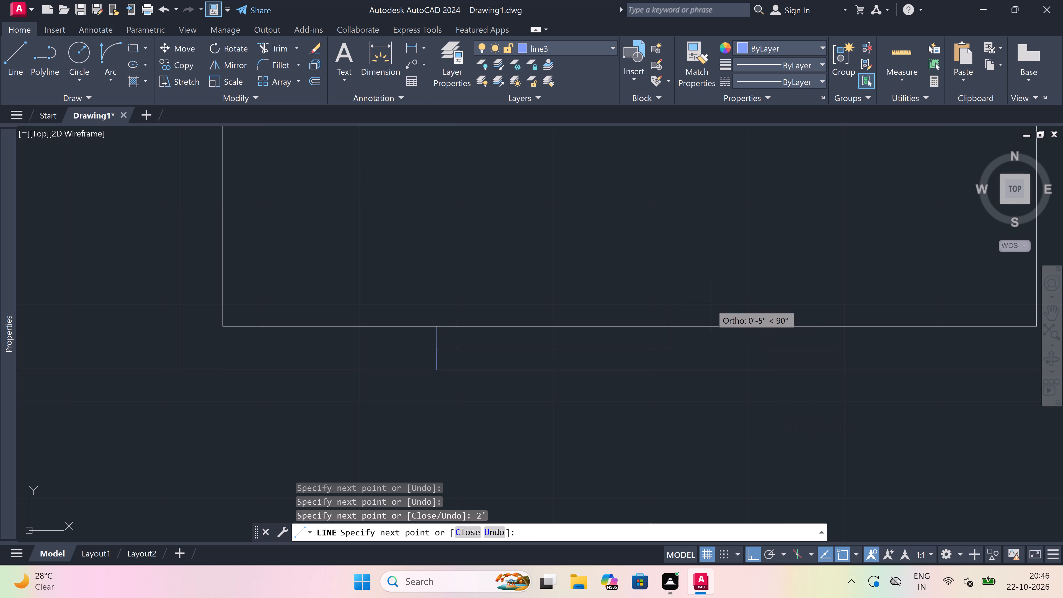
click(672, 329)
click(667, 369)
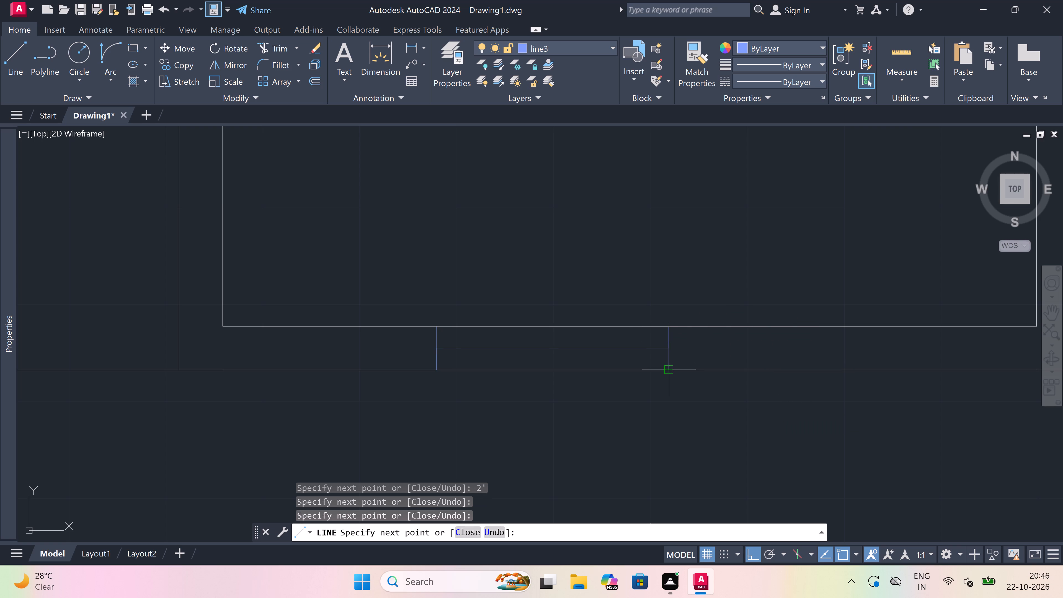
key(Escape)
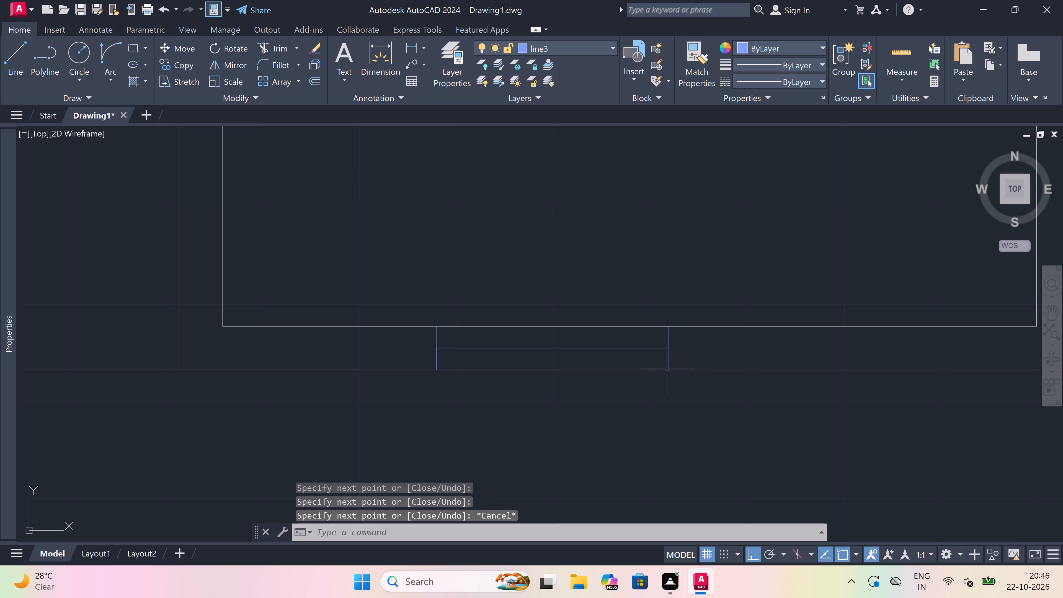
Trim the outer and inner lines of the southwestern bathroom's south wall between the window's two end lines.
text(TR)
key(space)
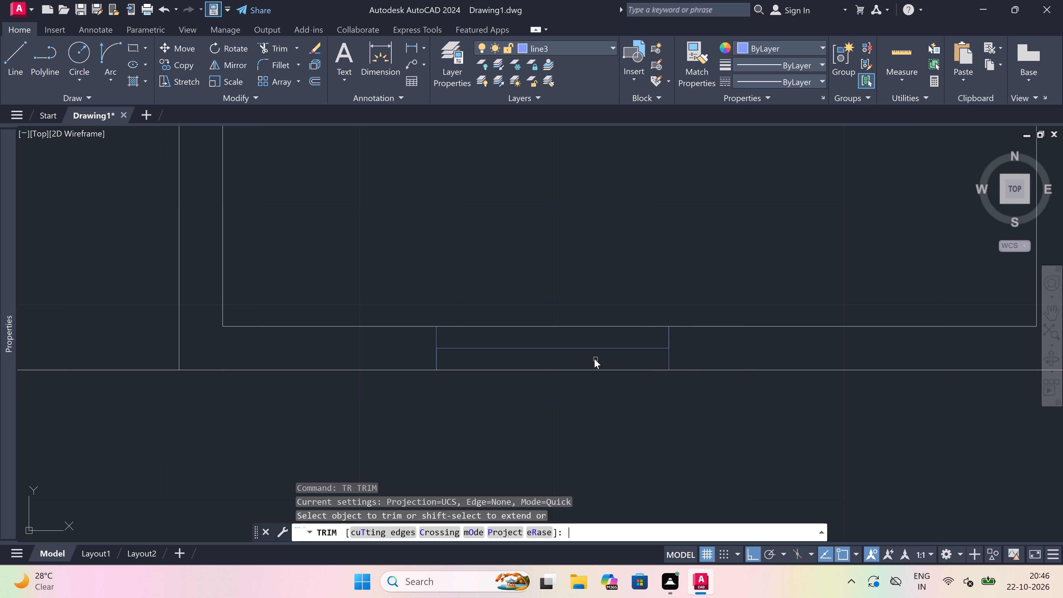
click(594, 359)
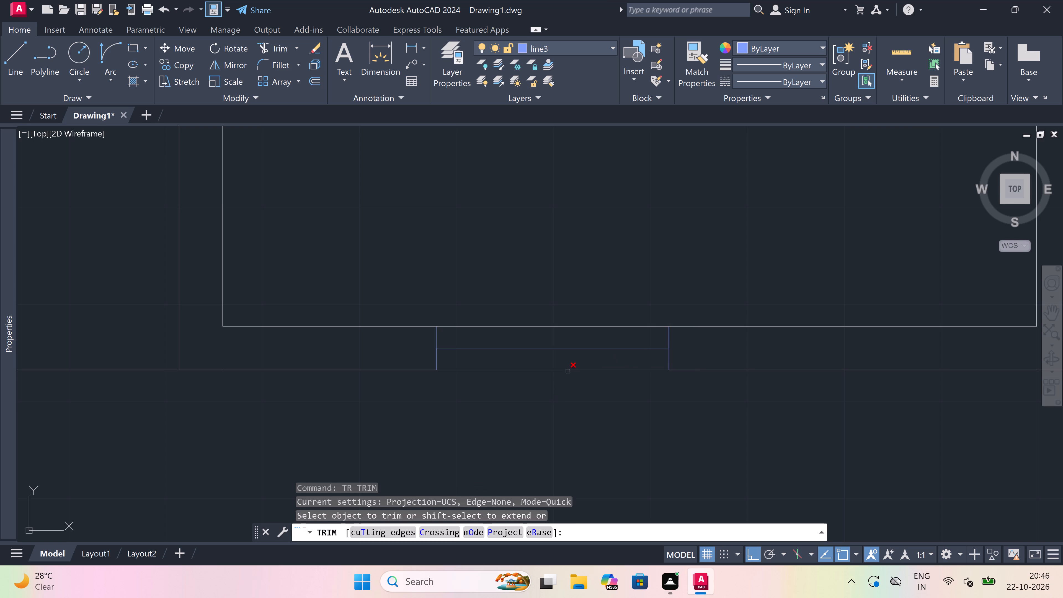
click(568, 371)
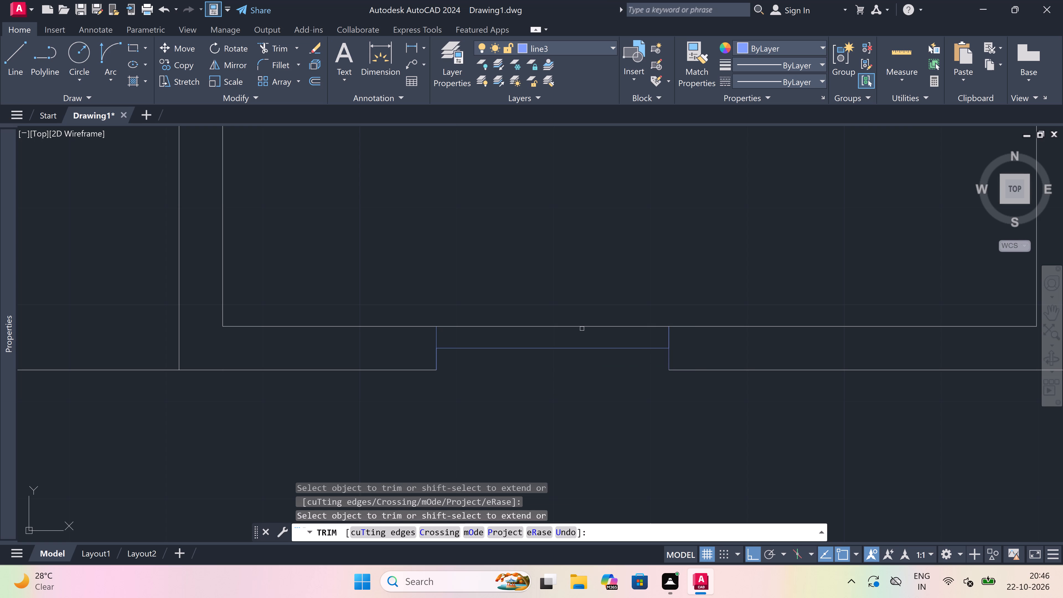
click(582, 326)
key(Escape)
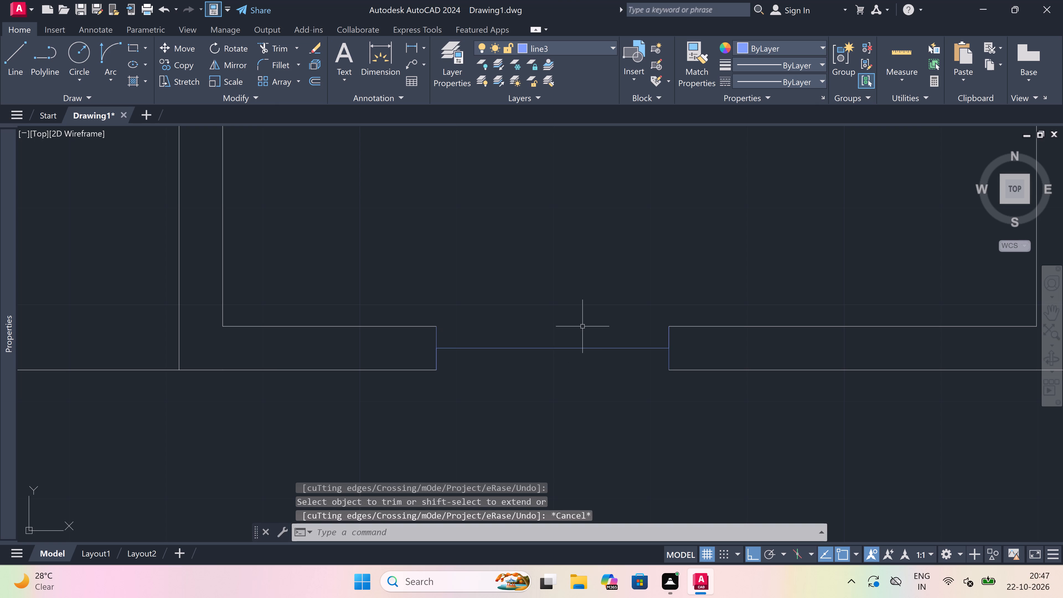
Draw the inner and outer face lines of the southwestern bathroom's window between the ends of its cross-wall lines.
key(l)
key(space)
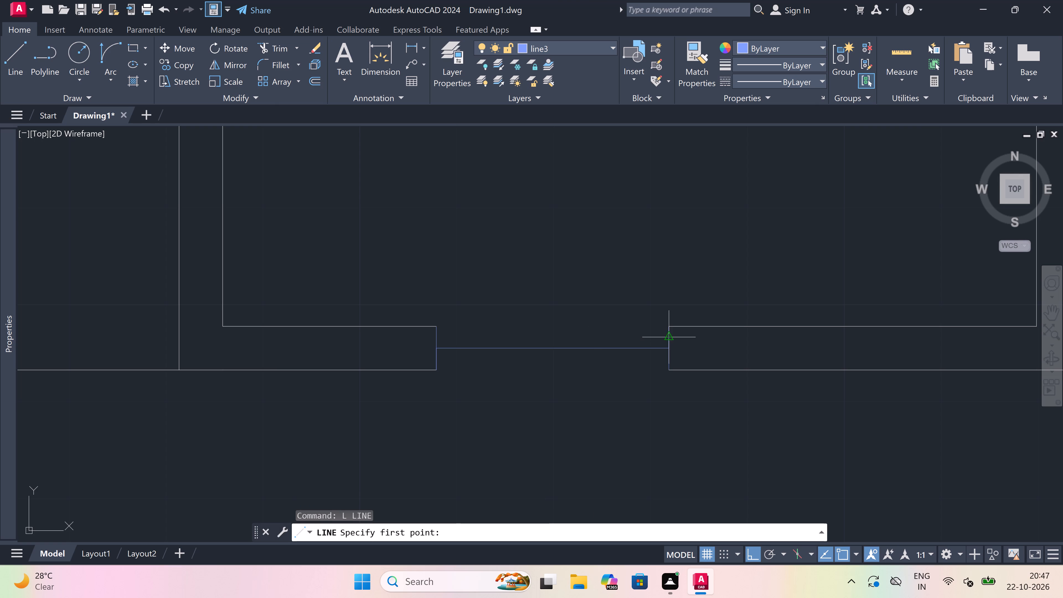
drag(669, 321, 664, 318)
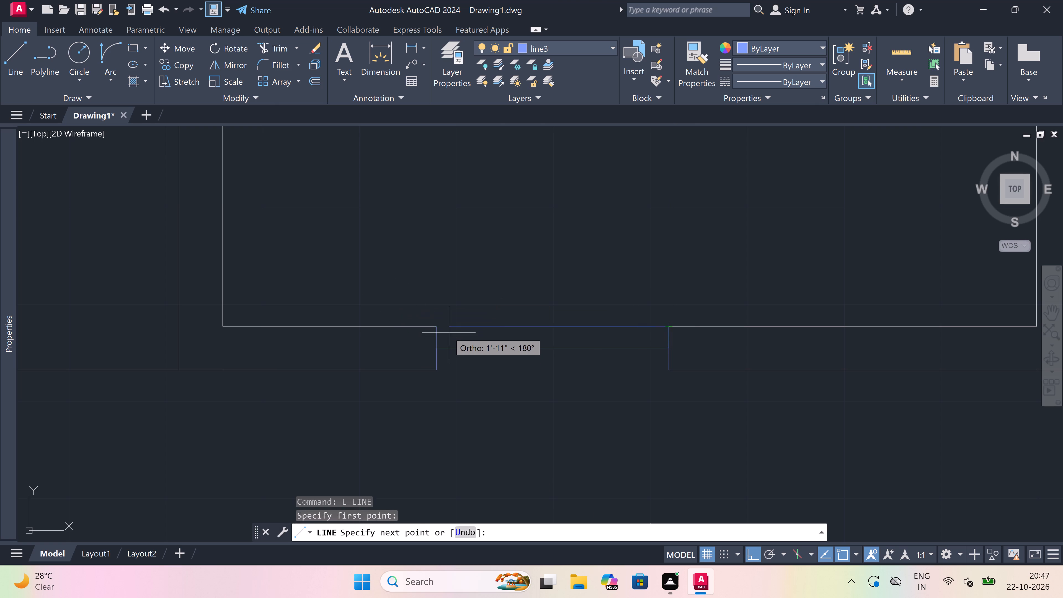
click(437, 324)
key(Escape)
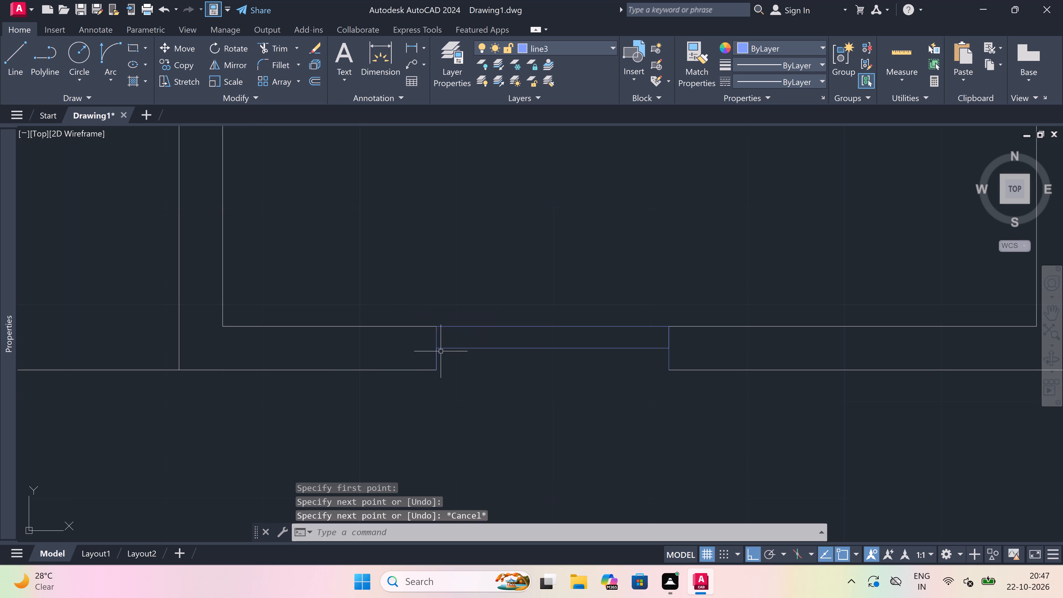
key(space)
drag(437, 369, 442, 370)
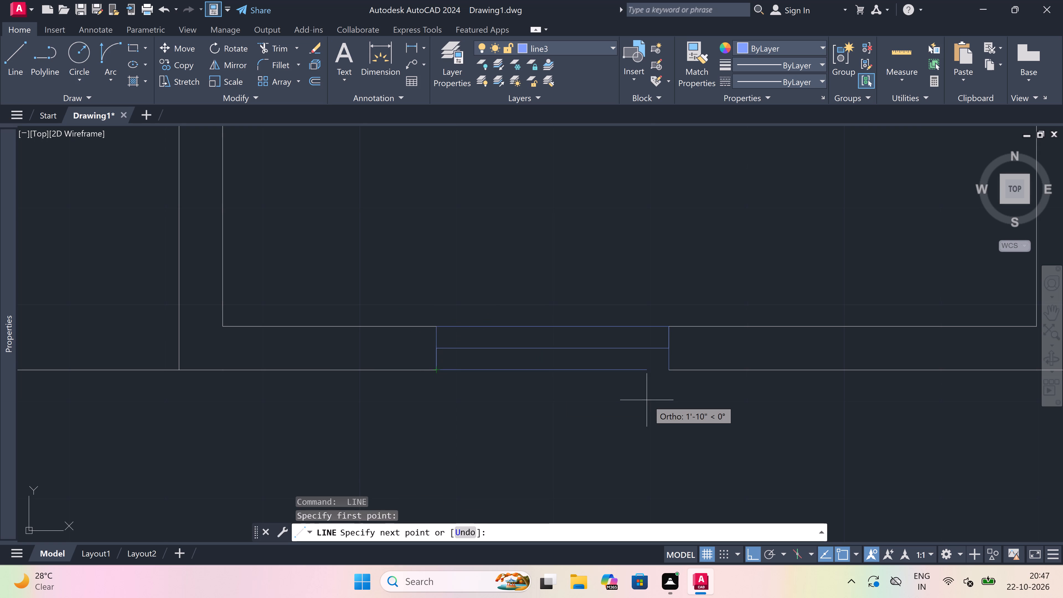
click(668, 373)
key(Escape)
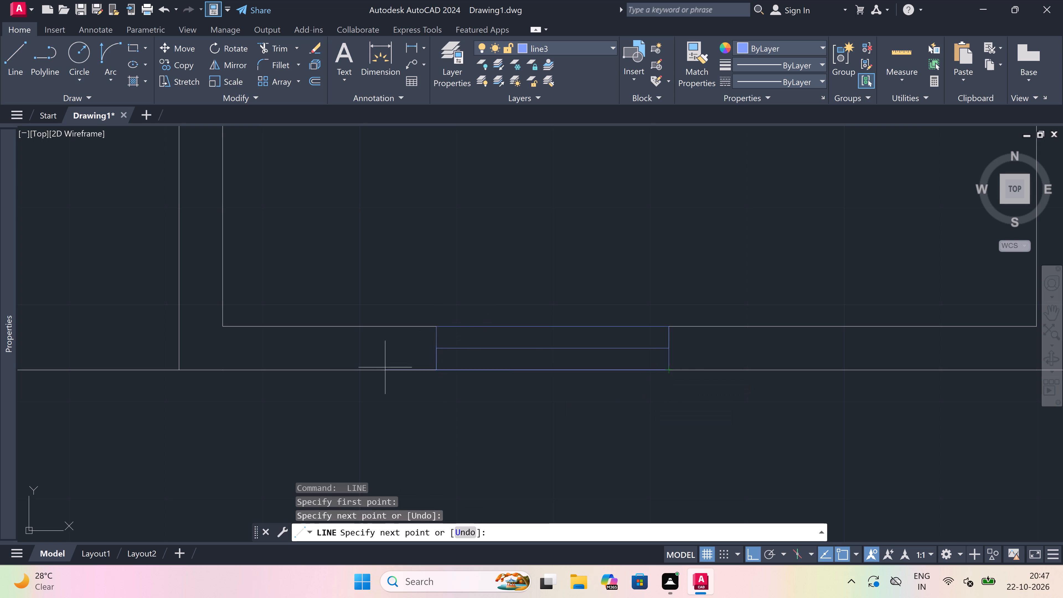
Draw a window in the southeastern 7'-0"x4'-0" bathroom's south wall: west cross-wall end line, 2' centre line eastward, and east end line.
scroll(374, 366, down, 6)
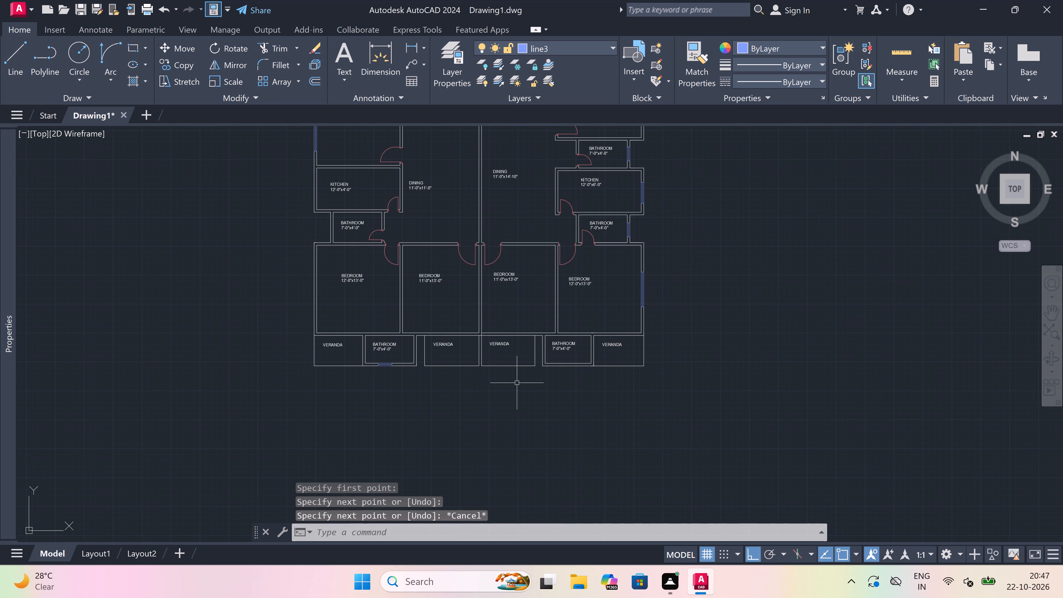
scroll(578, 368, up, 2)
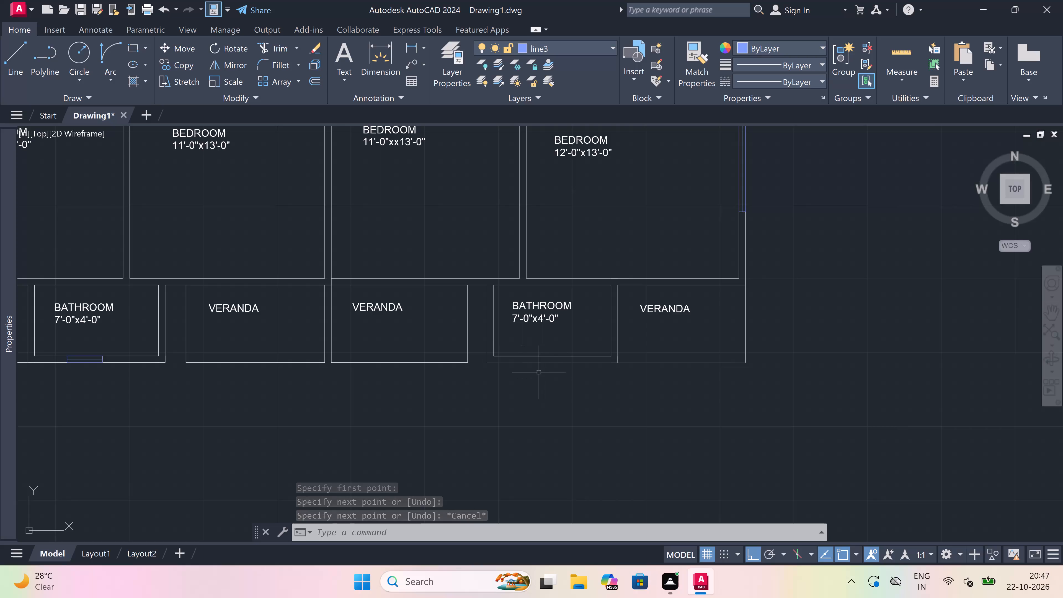
scroll(517, 352, up, 3)
key(space)
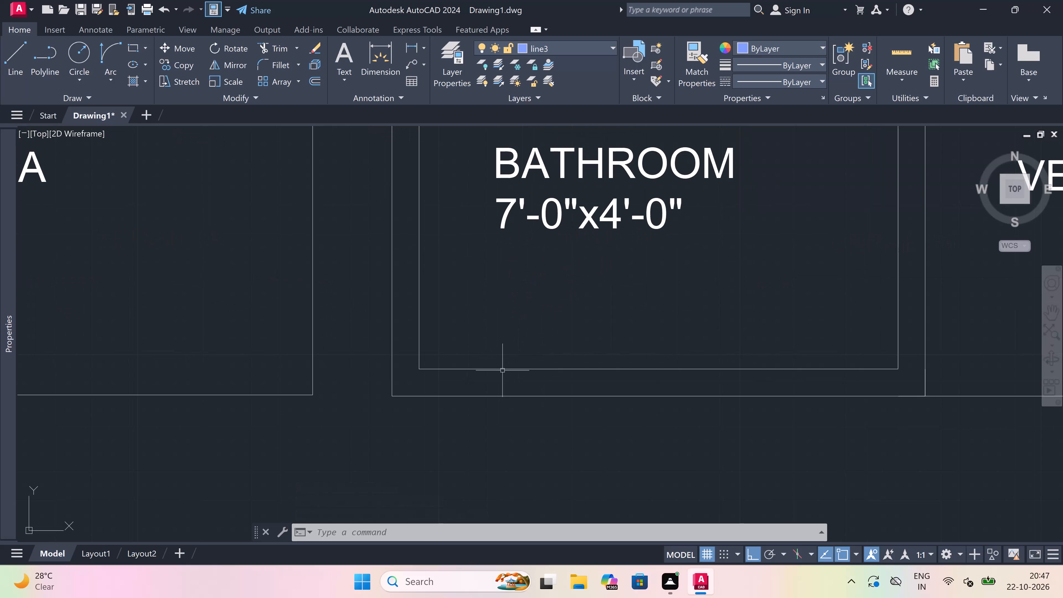
click(502, 369)
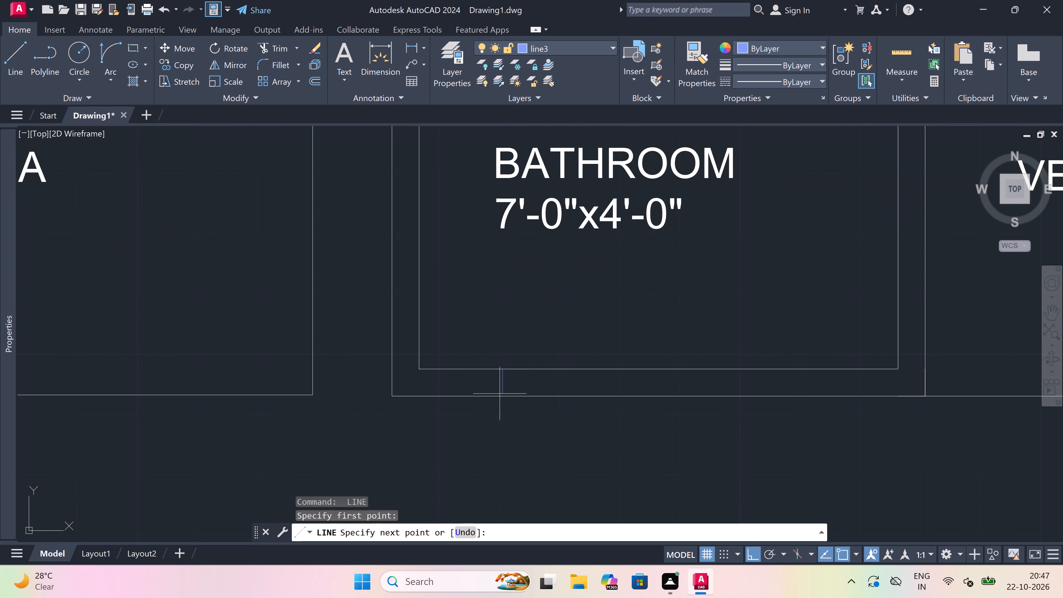
click(500, 395)
click(505, 386)
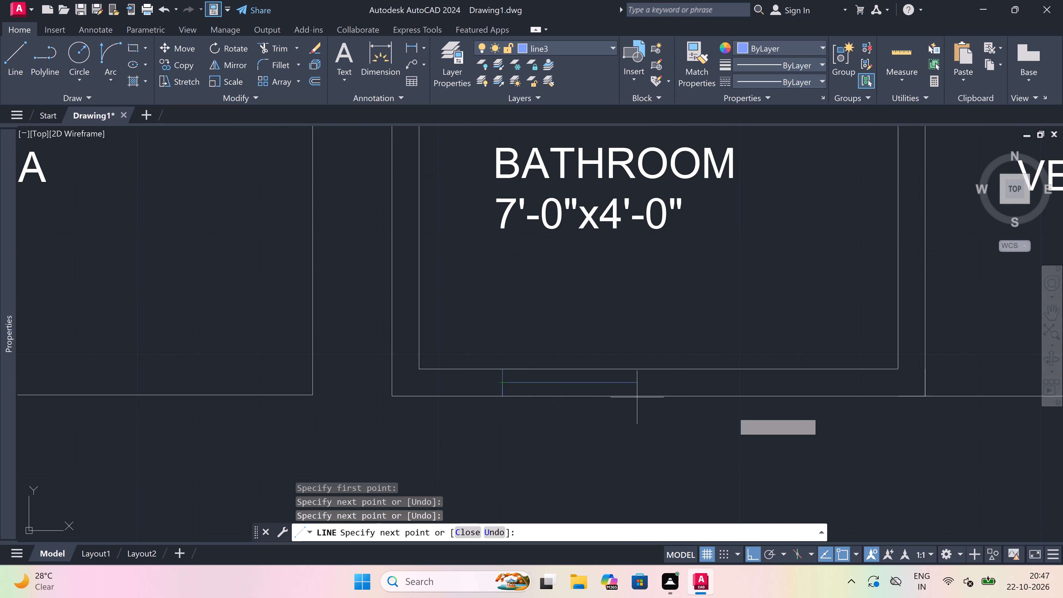
key(2)
key(apostrophe)
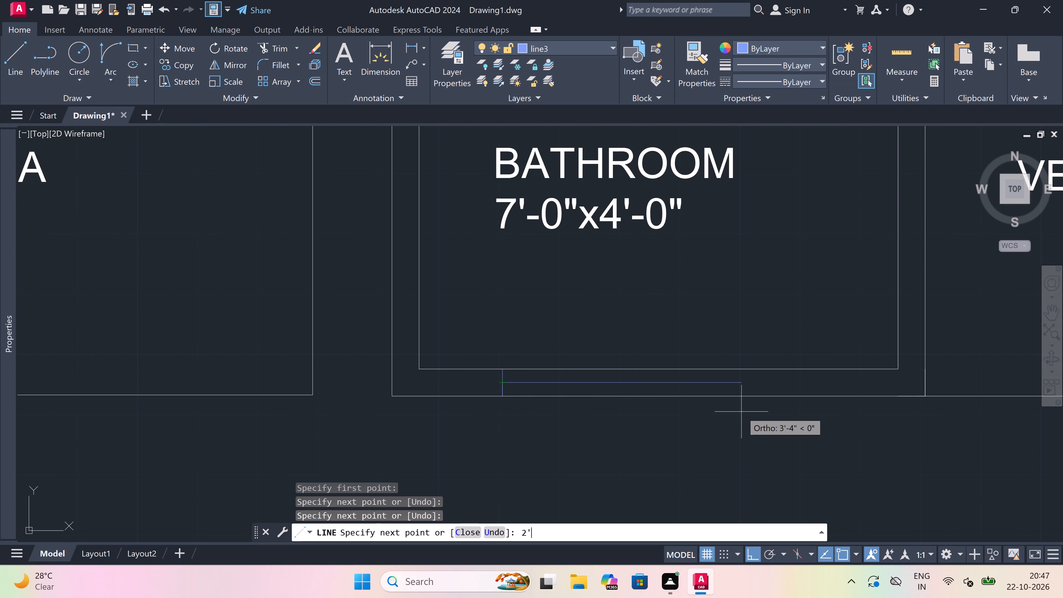
key(space)
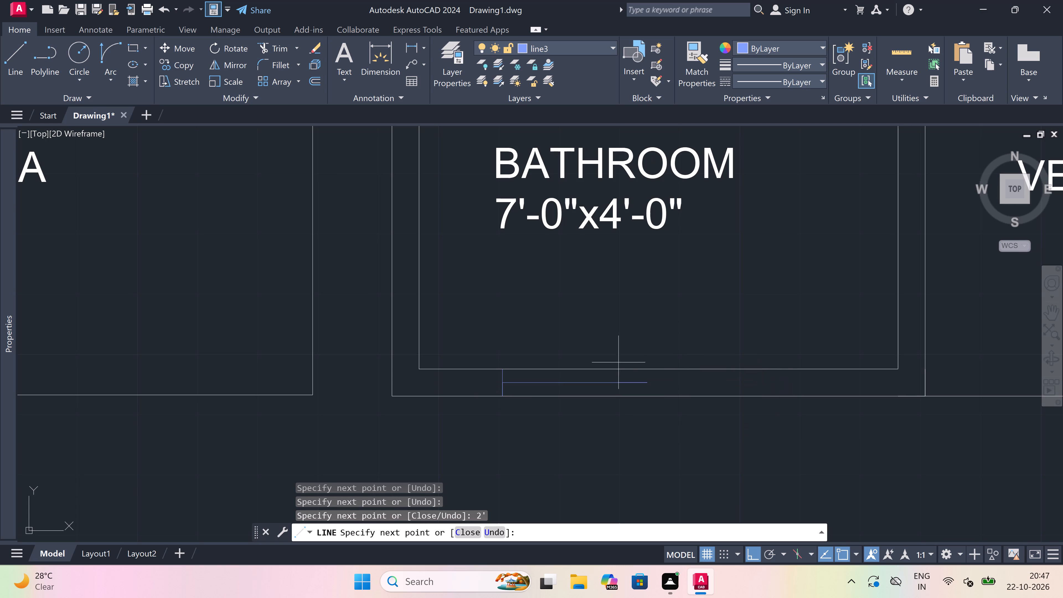
click(648, 371)
click(646, 399)
key(Escape)
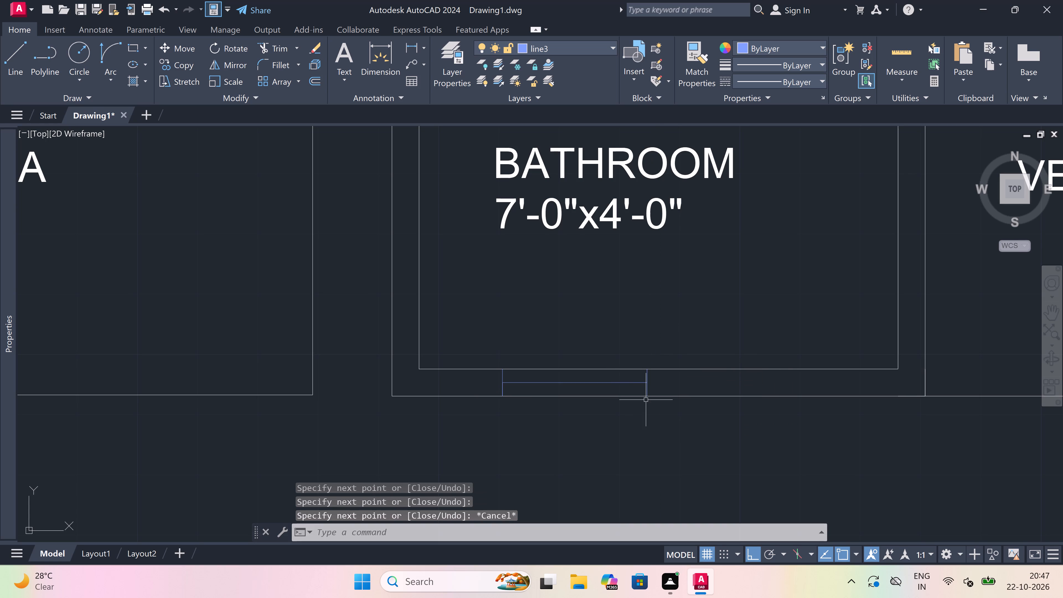
Trim the outer and inner lines of the southeastern bathroom's south wall between the window's two end lines.
text(TR)
key(space)
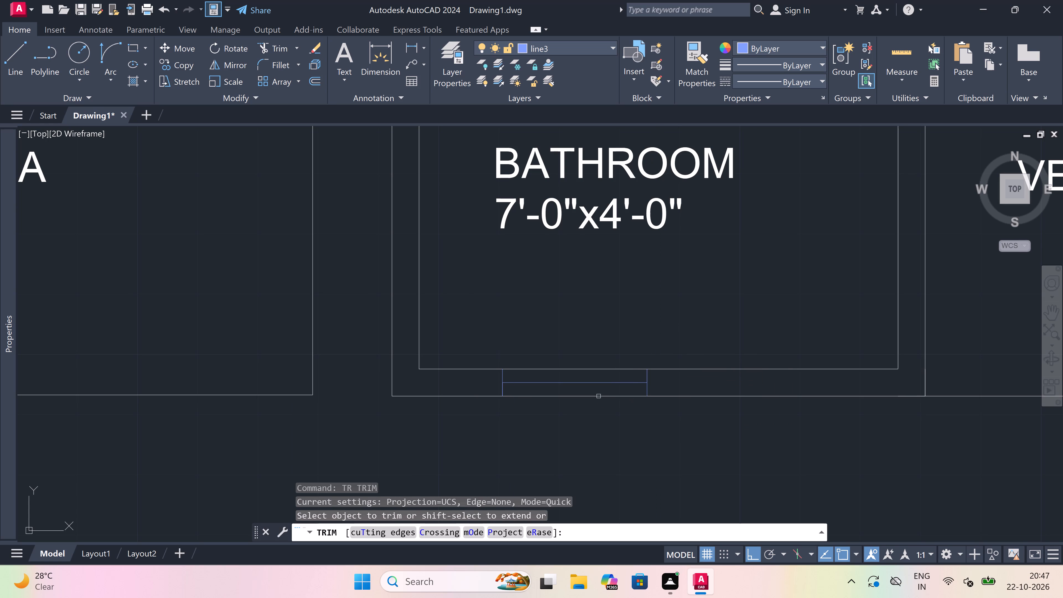
click(598, 395)
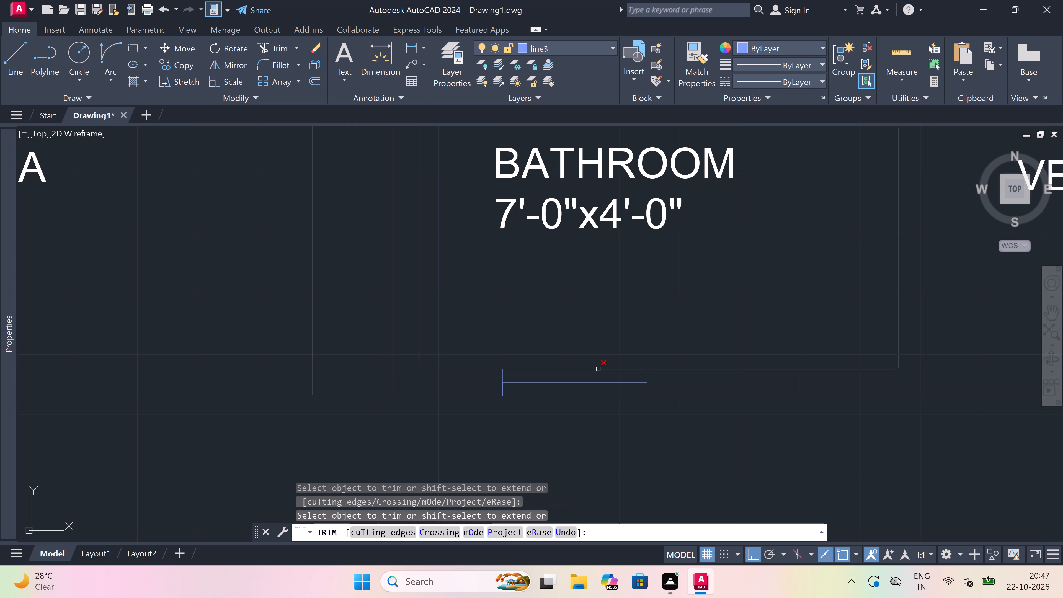
click(598, 369)
key(Escape)
Draw the inner and outer face lines of the southeastern bathroom's window between the ends of its cross-wall lines.
key(l)
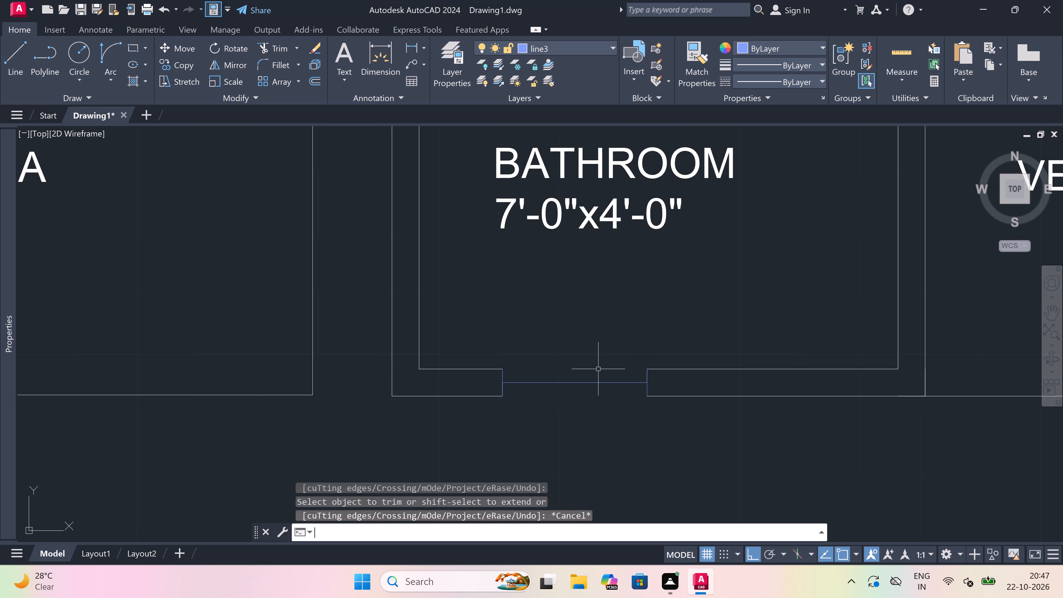
key(space)
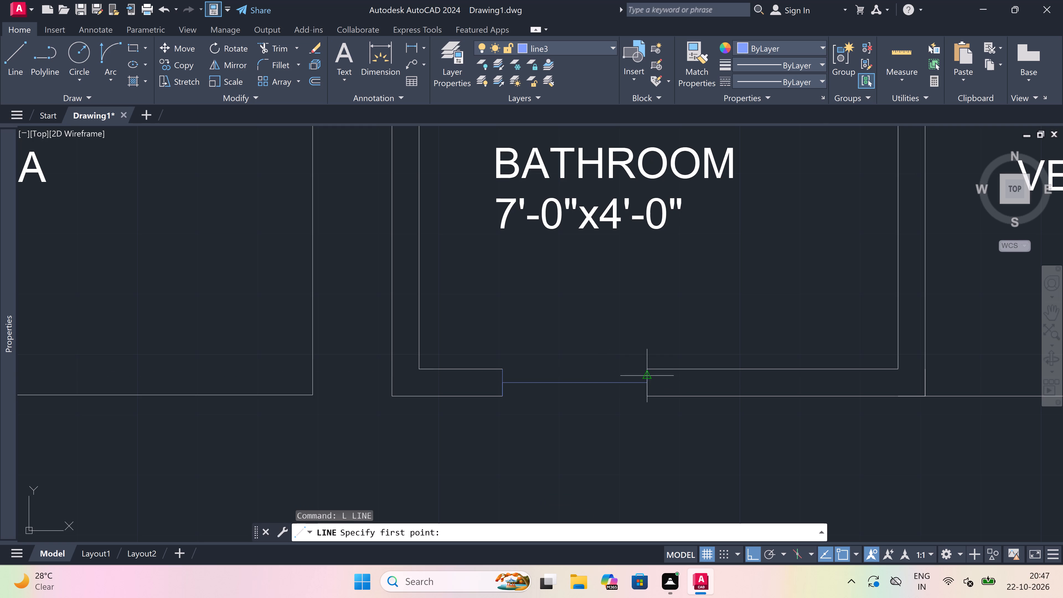
drag(651, 366, 646, 365)
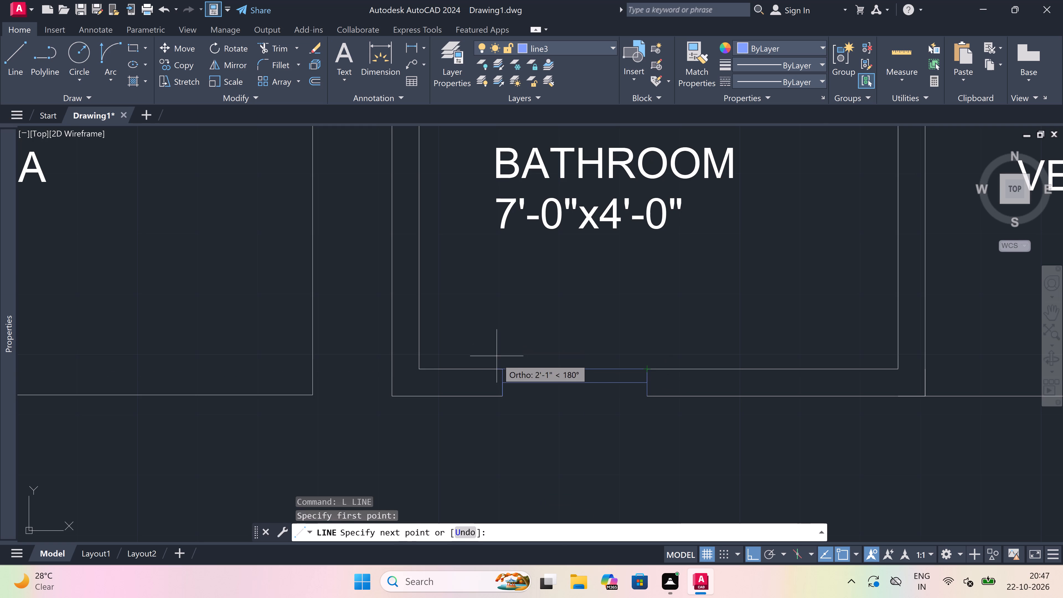
click(507, 368)
key(Escape)
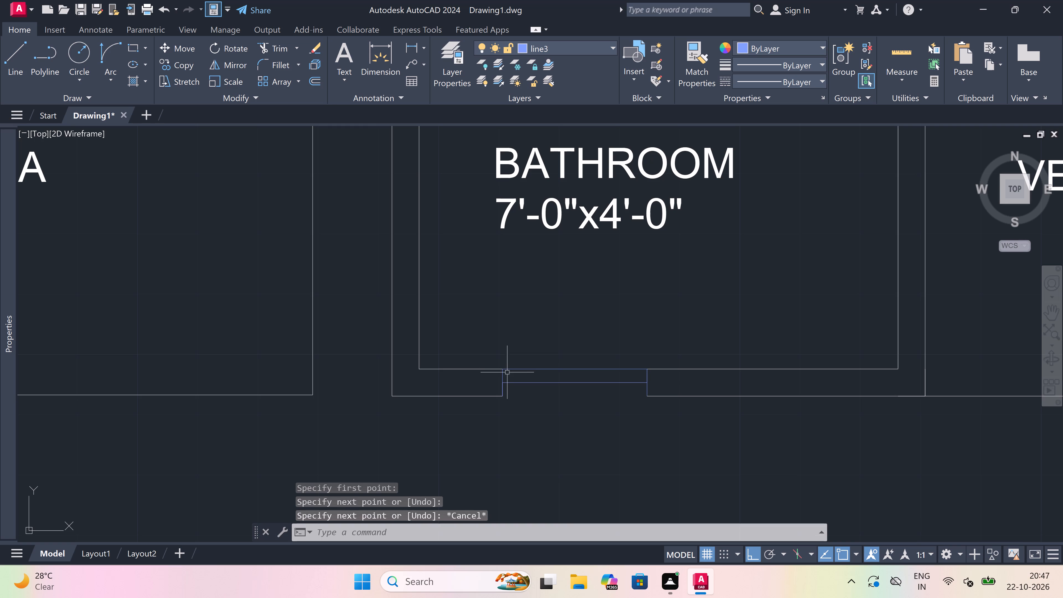
scroll(509, 380, up, 1)
key(space)
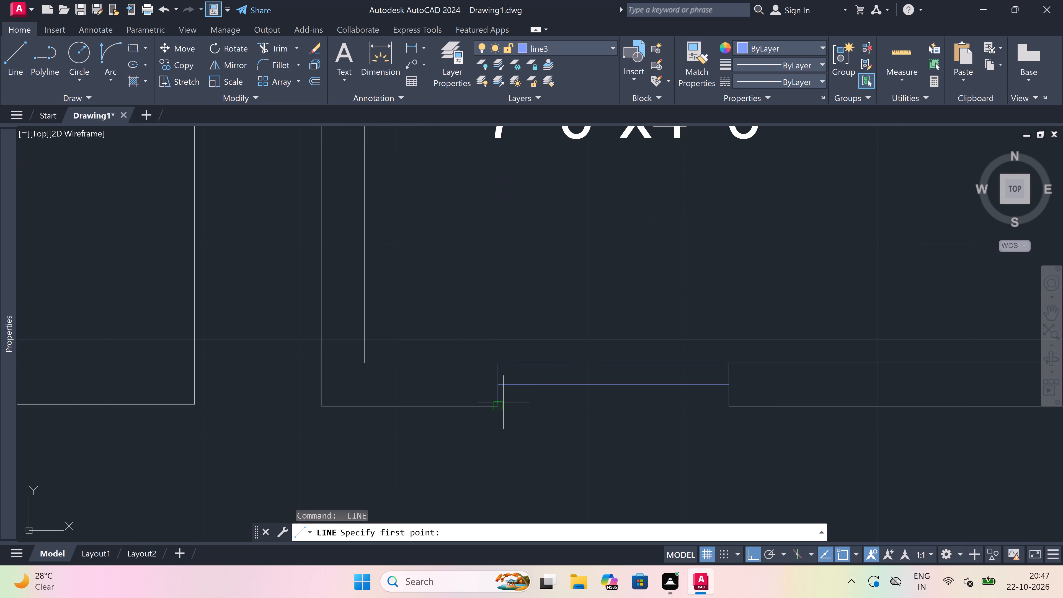
click(500, 411)
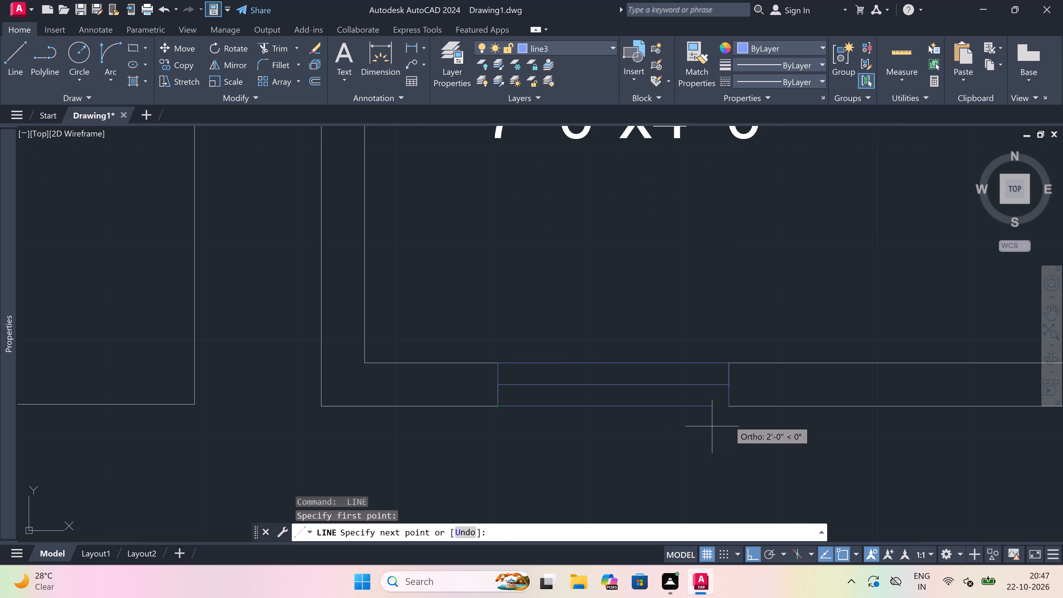
click(732, 409)
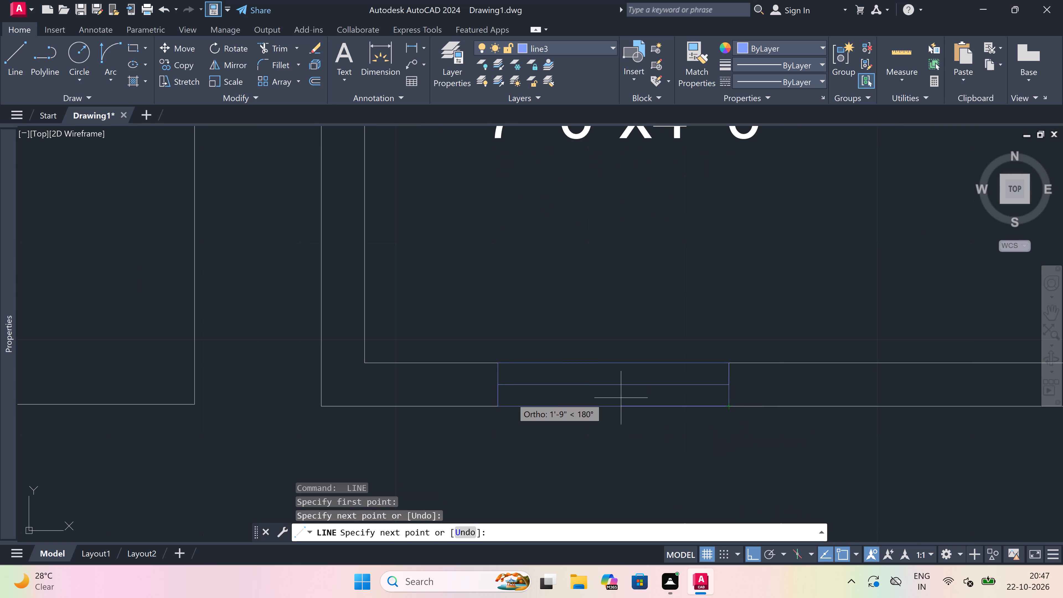
key(Escape)
On layer line1, draw the southeastern veranda door in its north wall: west cross-wall jamb line, 2" stop eastward, and 2' leaf southward.
scroll(477, 366, down, 2)
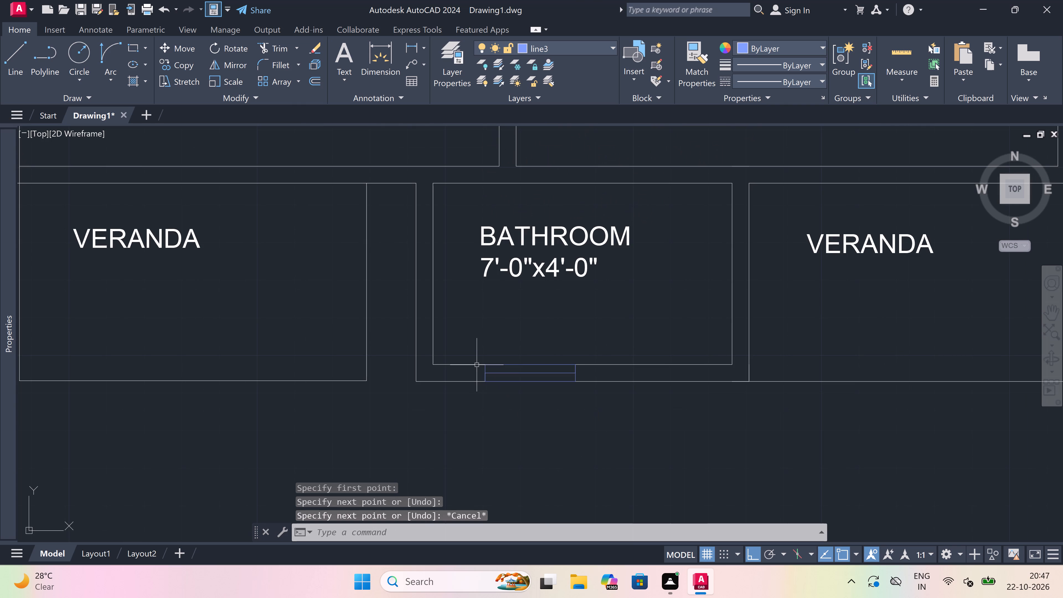
scroll(473, 368, down, 2)
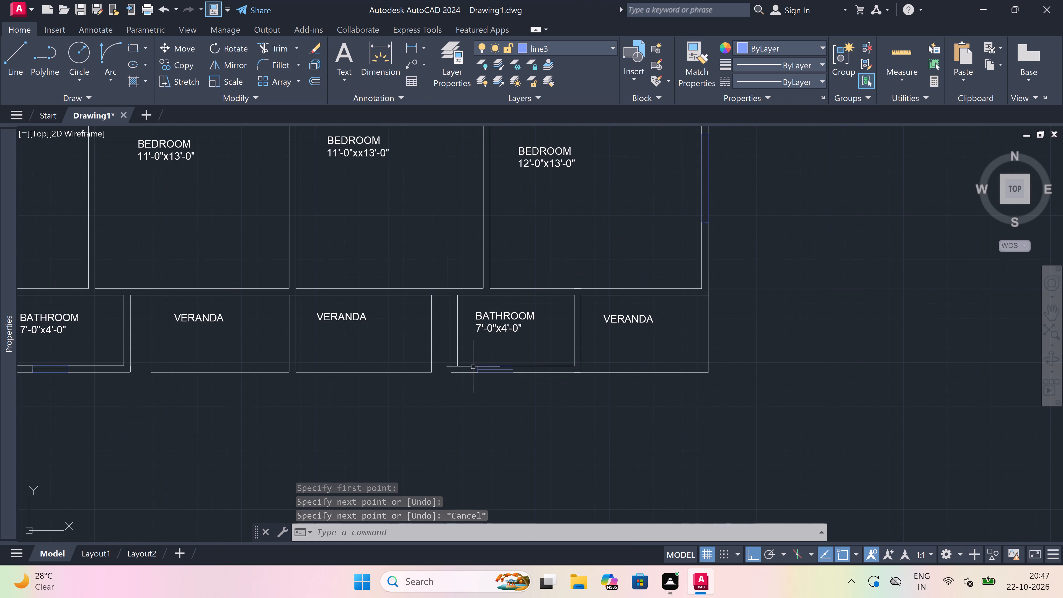
click(577, 45)
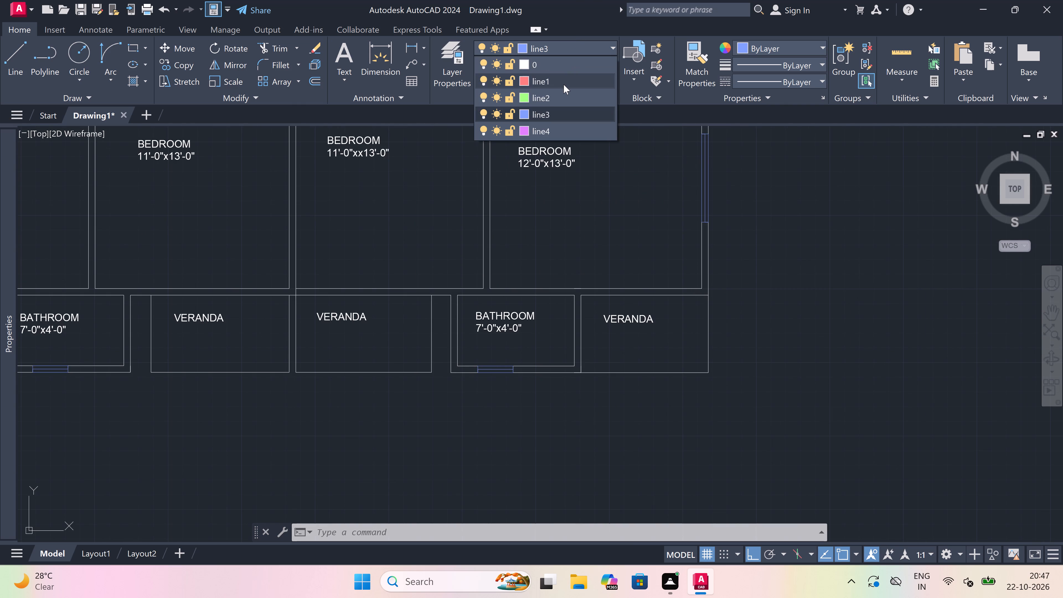
click(564, 84)
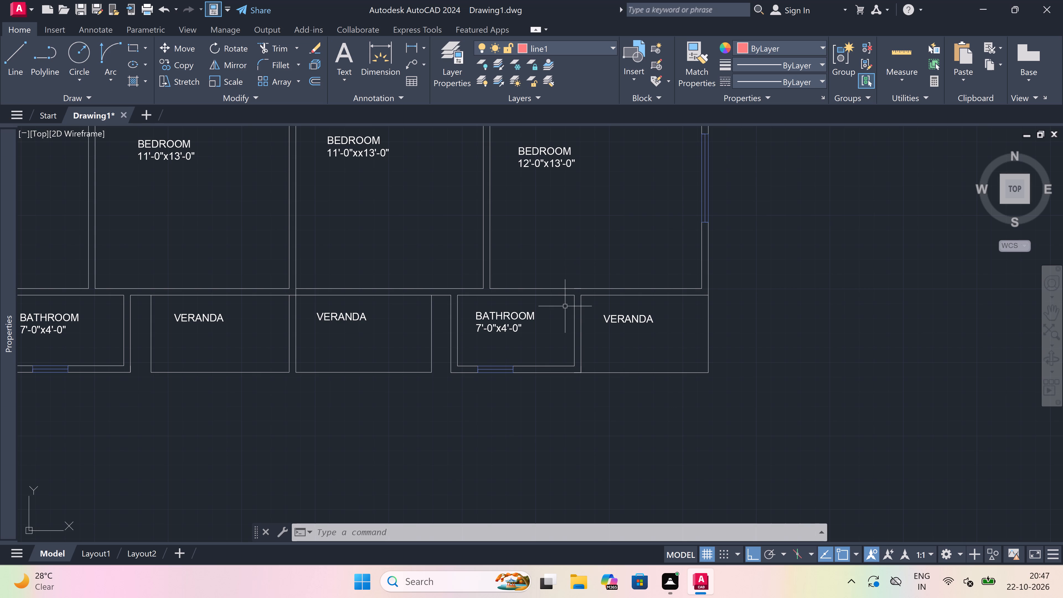
key(space)
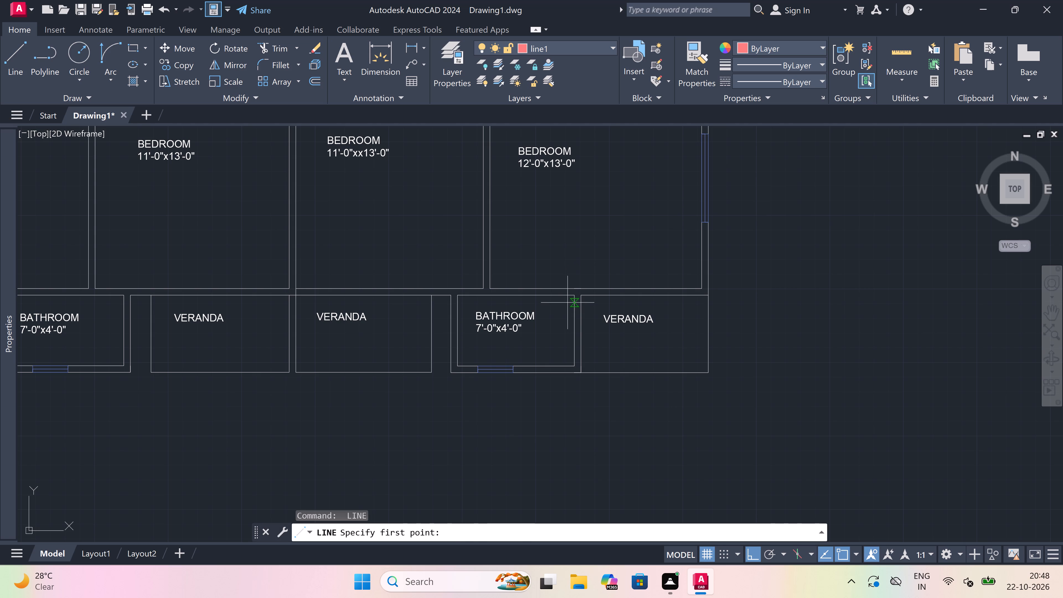
scroll(568, 303, down, 1)
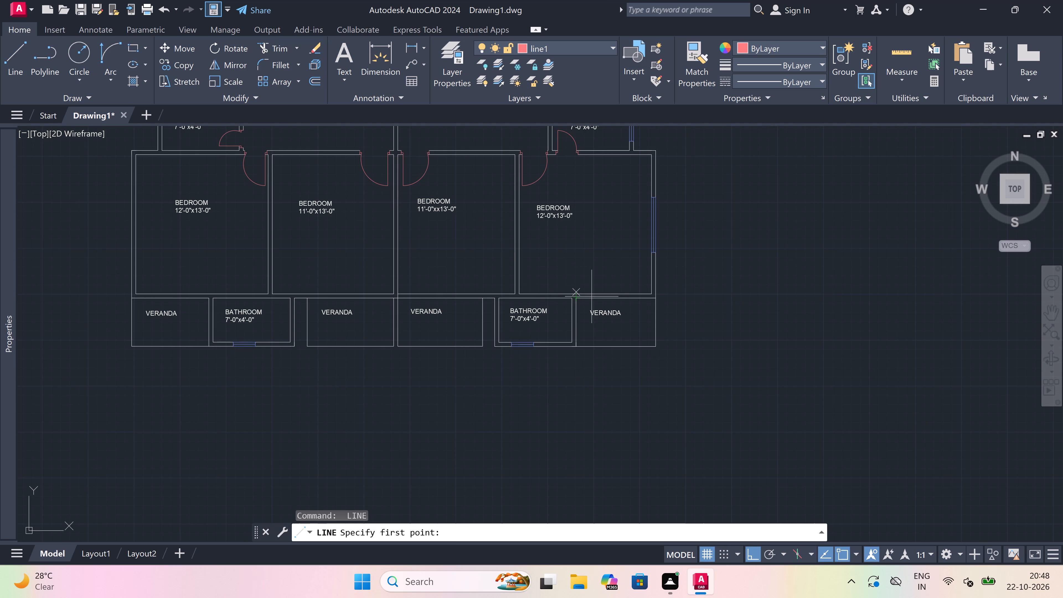
scroll(584, 296, up, 3)
scroll(554, 303, up, 2)
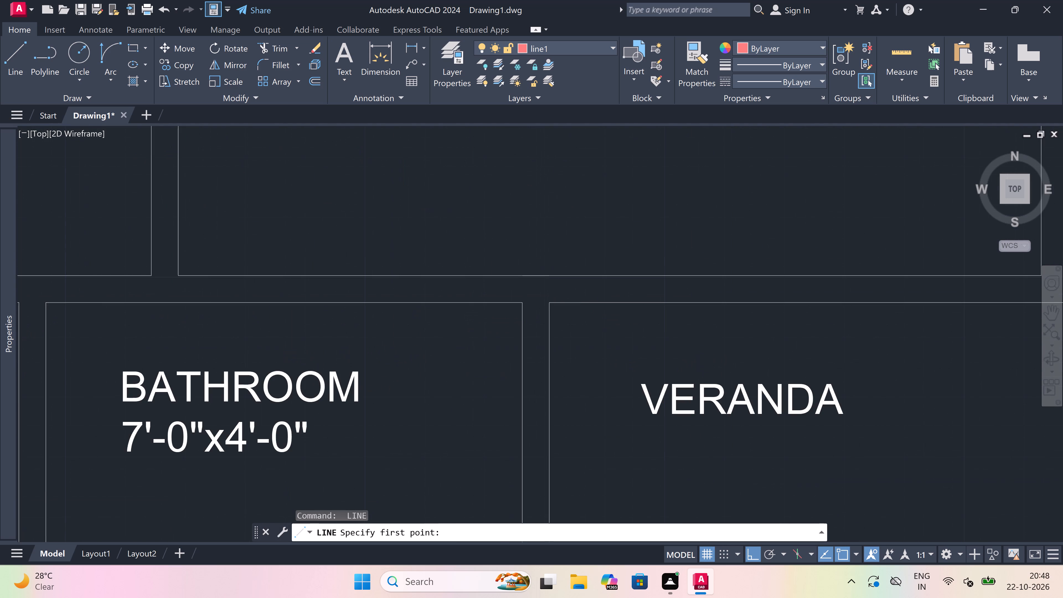
drag(585, 301, 585, 265)
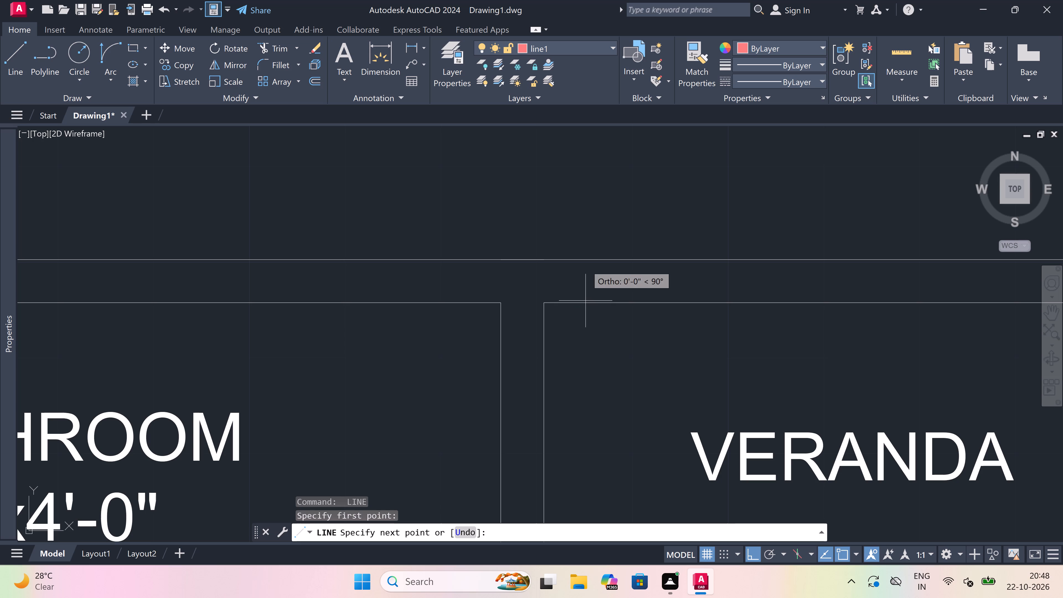
click(591, 256)
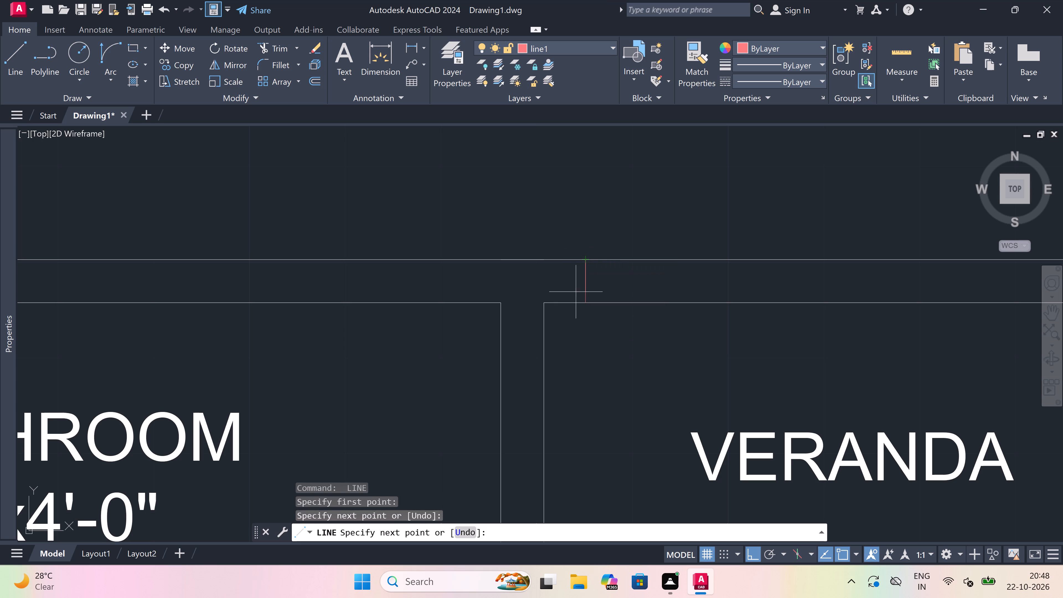
click(591, 280)
key(2)
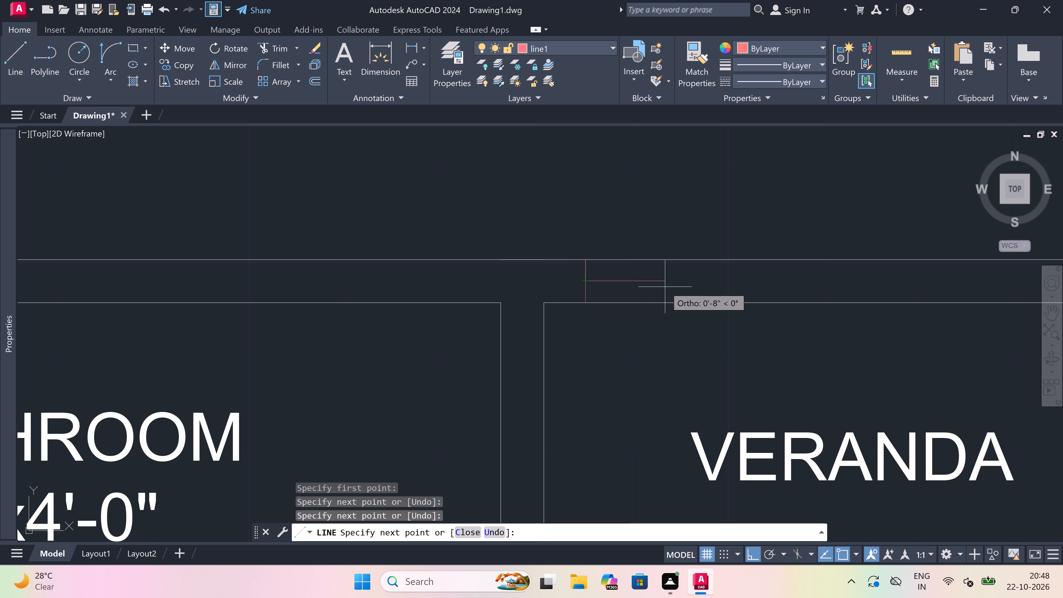
key(shift+quotedbl)
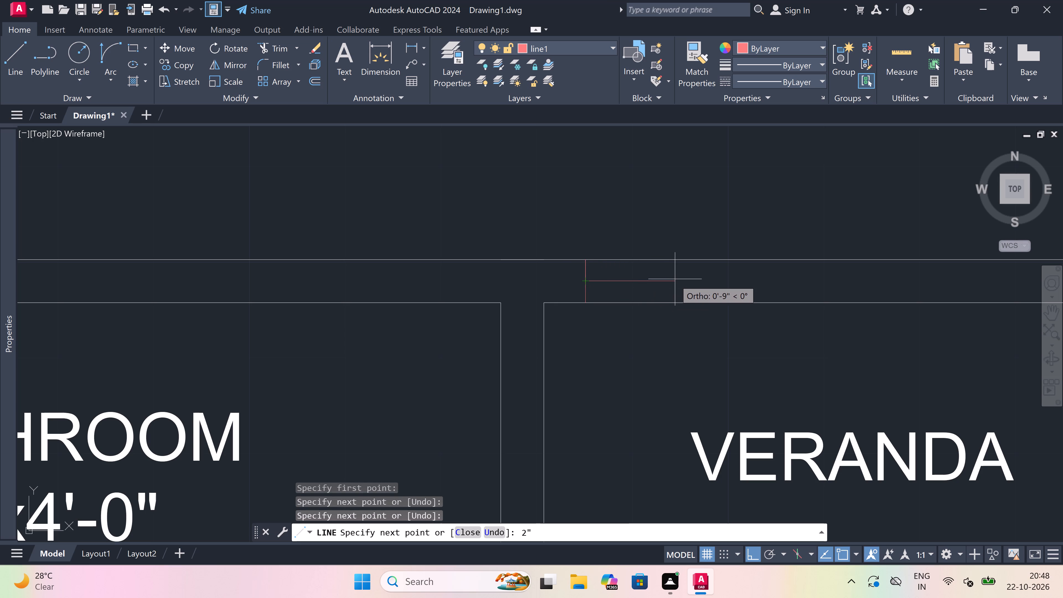
key(space)
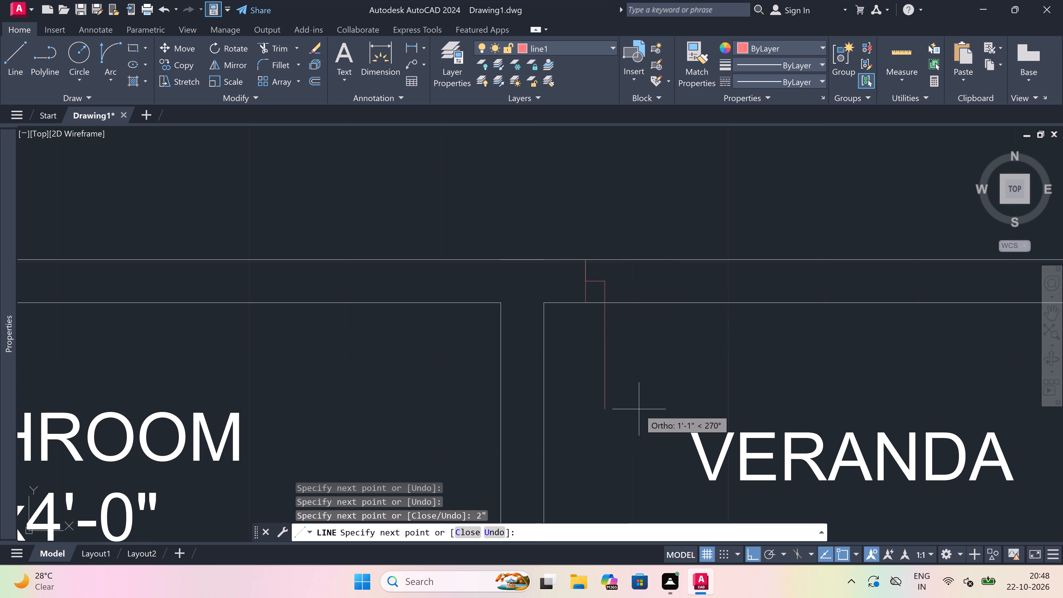
text(2')
key(space)
key(Escape)
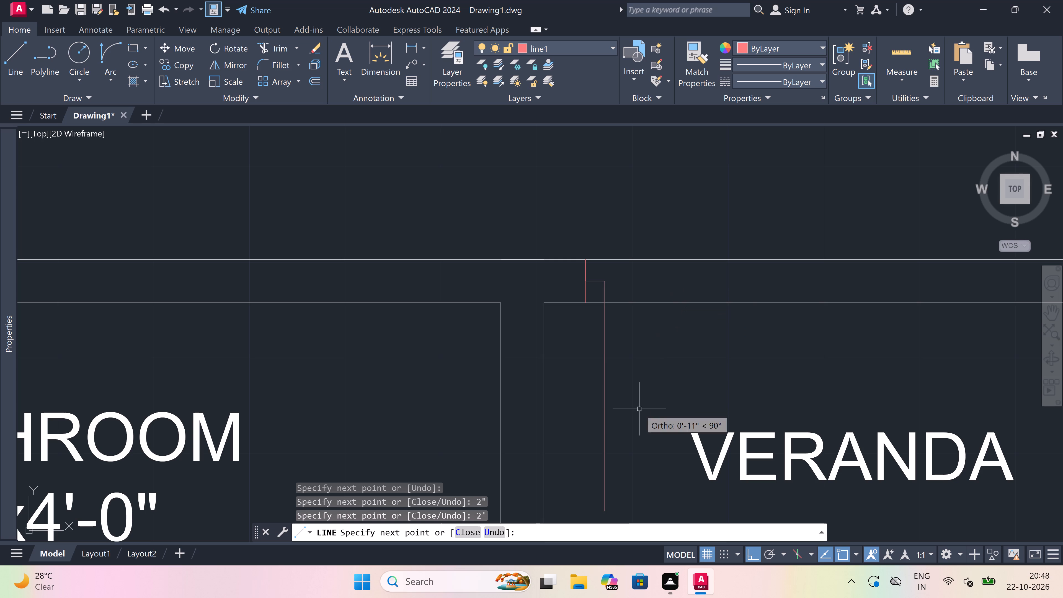
Move the southeastern VERANDA label southeast within its room, clear of the new door leaf.
key(space)
scroll(606, 329, down, 3)
scroll(649, 340, up, 1)
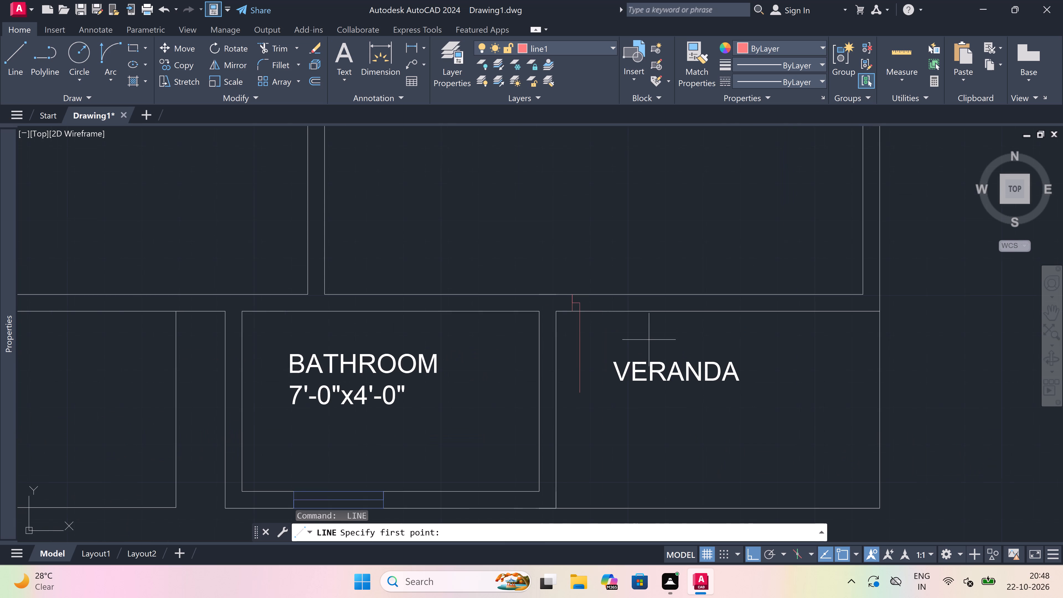
key(Escape)
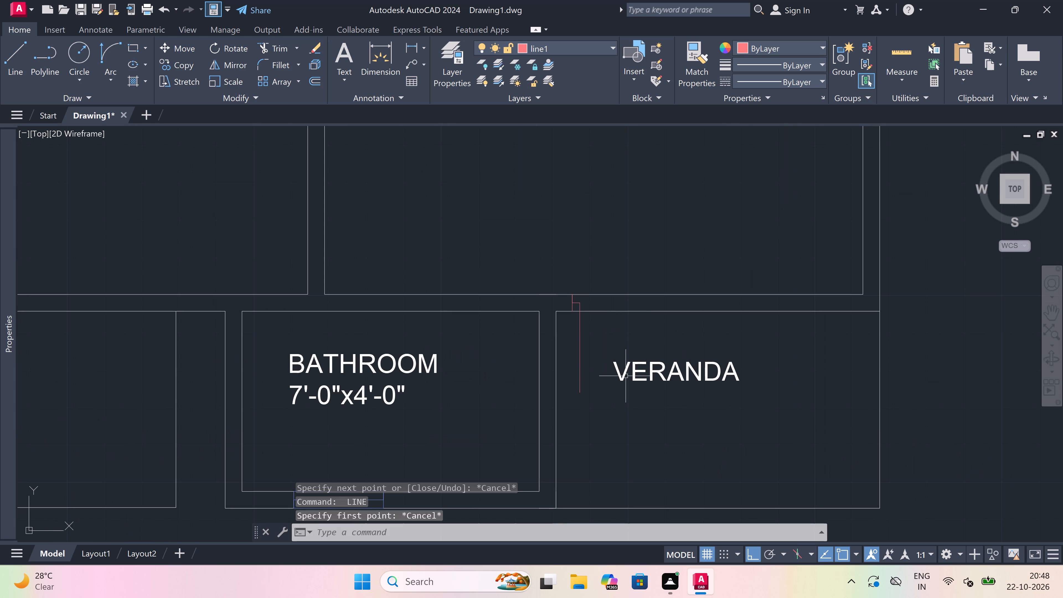
click(622, 372)
click(613, 360)
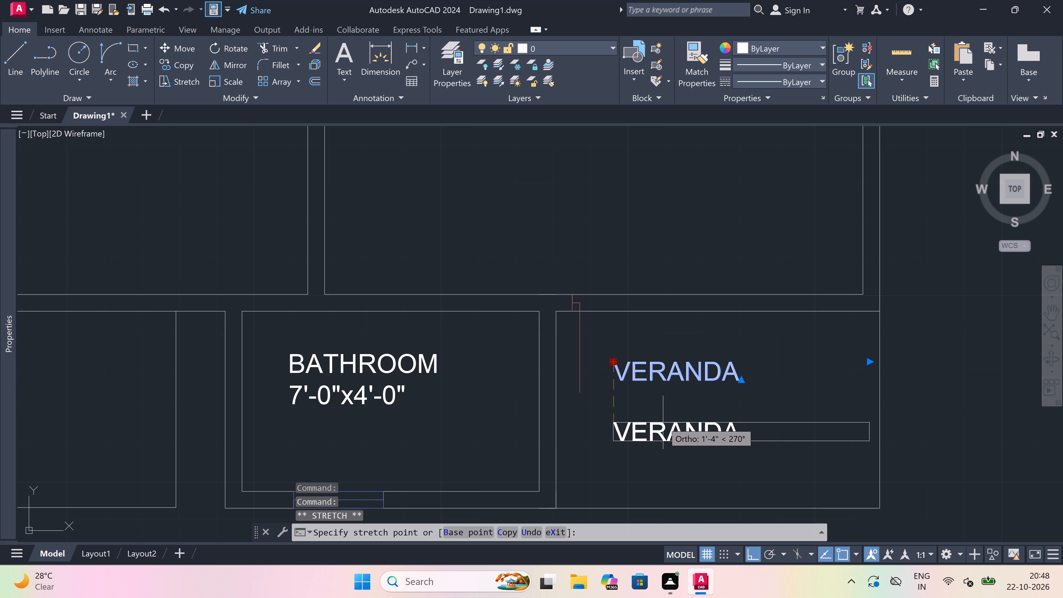
key(F8)
click(671, 441)
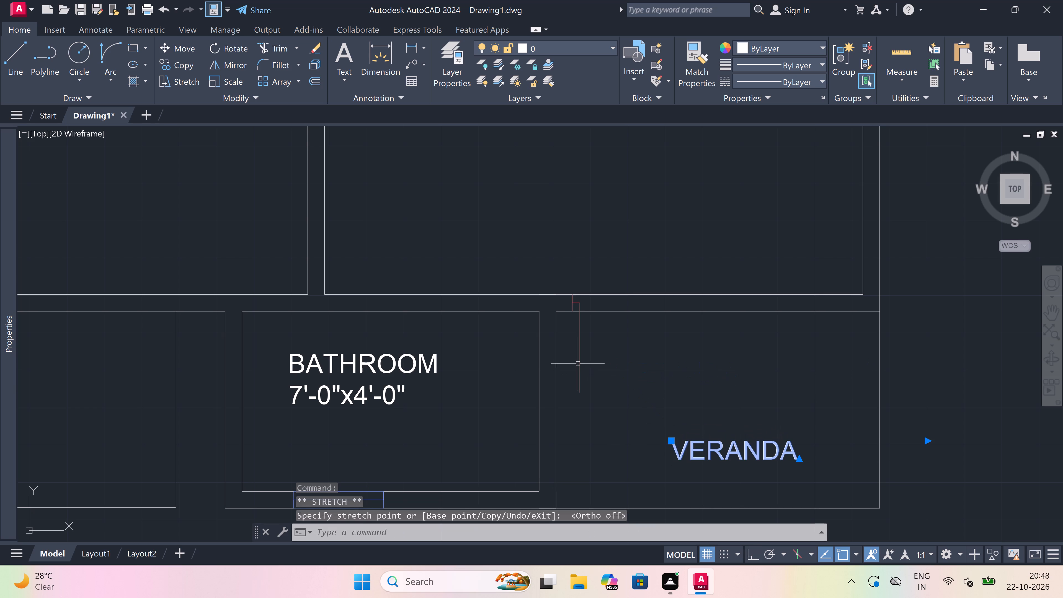
key(Escape)
Draw the veranda door's east jamb line across the wall with a 2" stop line westward from its midpoint.
key(l)
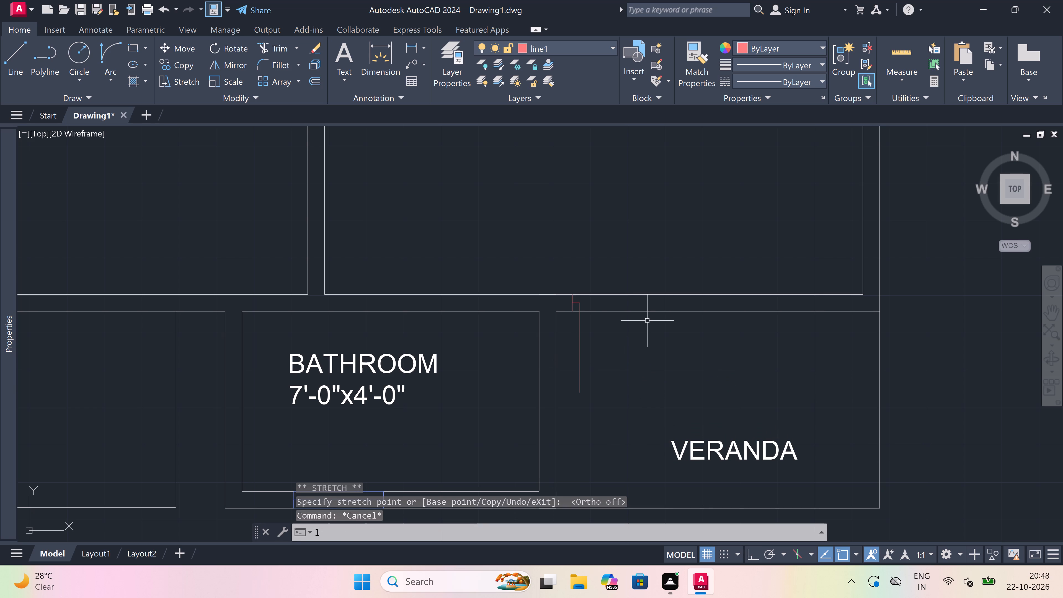
key(space)
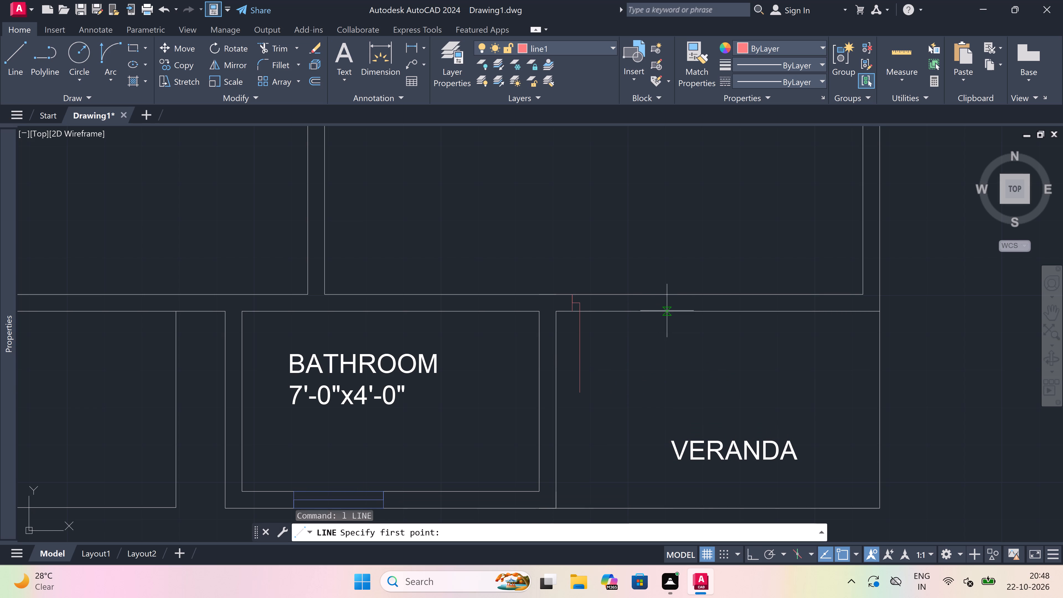
drag(663, 308, 664, 303)
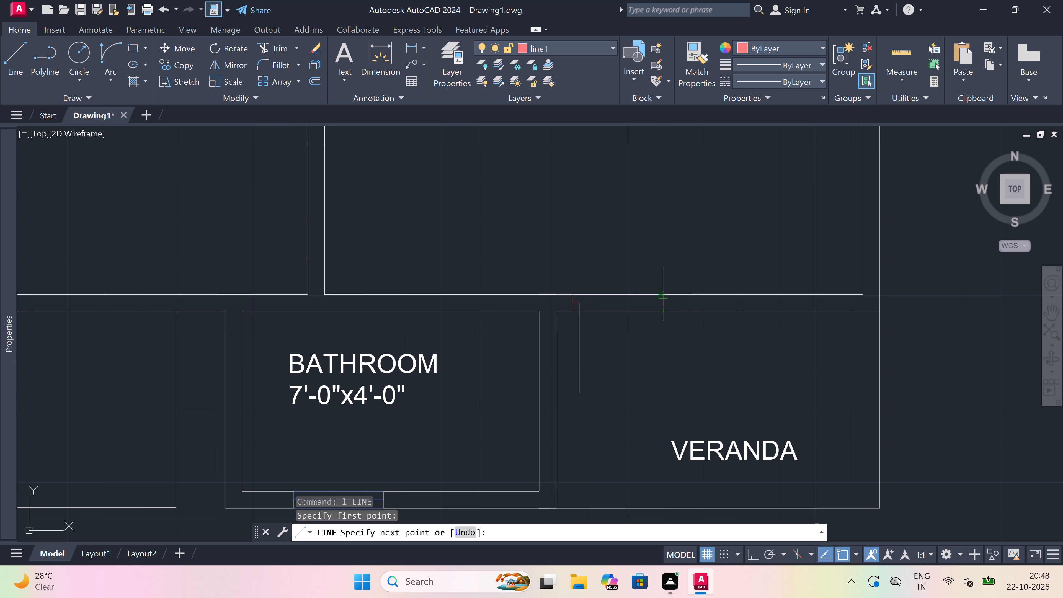
key(F8)
click(665, 296)
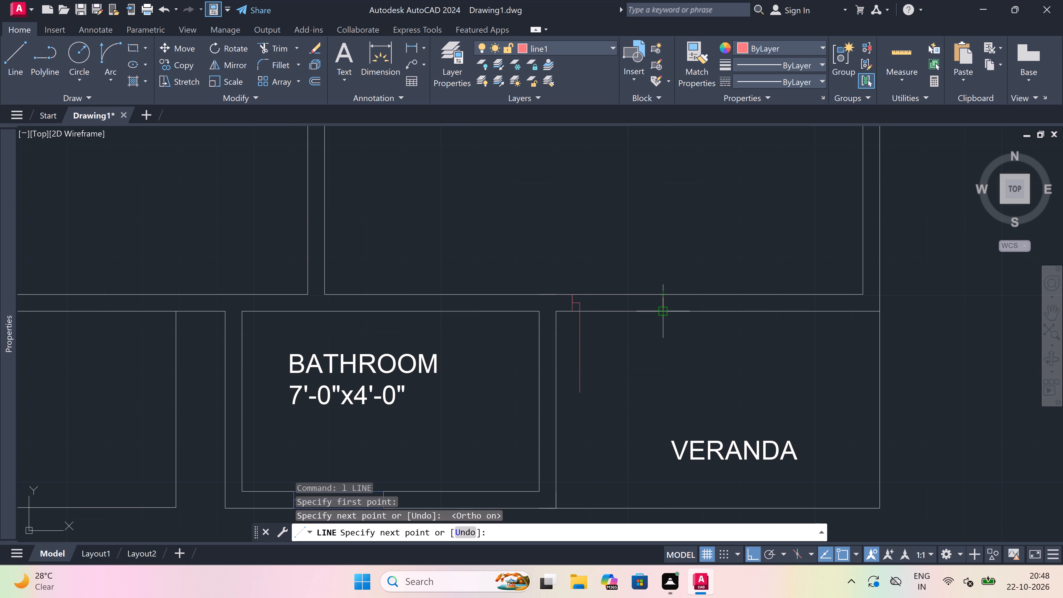
scroll(665, 305, up, 3)
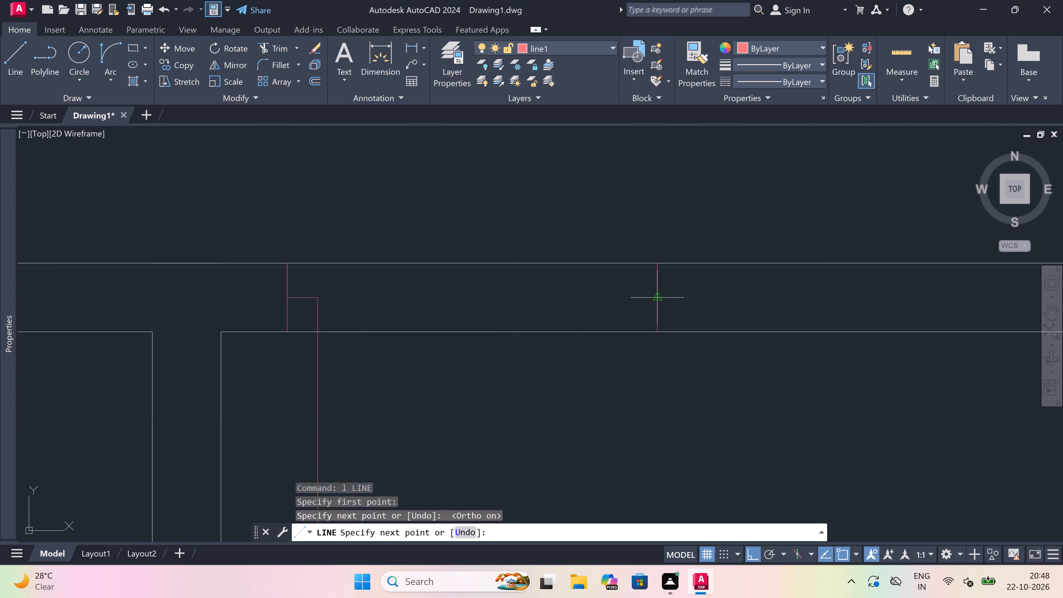
click(658, 301)
text(2")
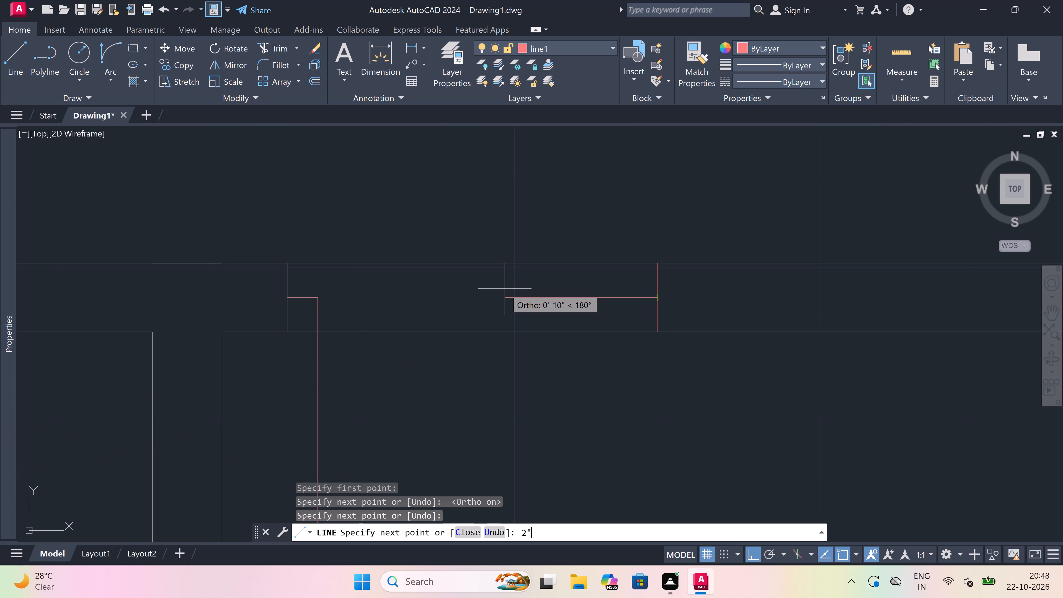
key(space)
key(Escape)
Draw the veranda door's swing arc from the leaf's south end to the end of the east jamb's stop line.
scroll(503, 288, down, 2)
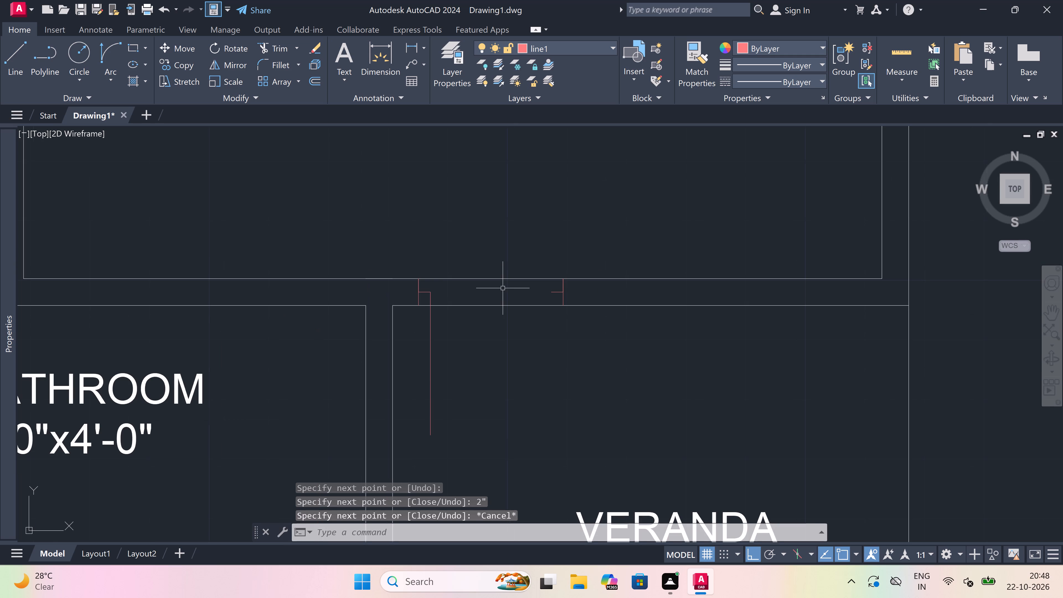
click(118, 49)
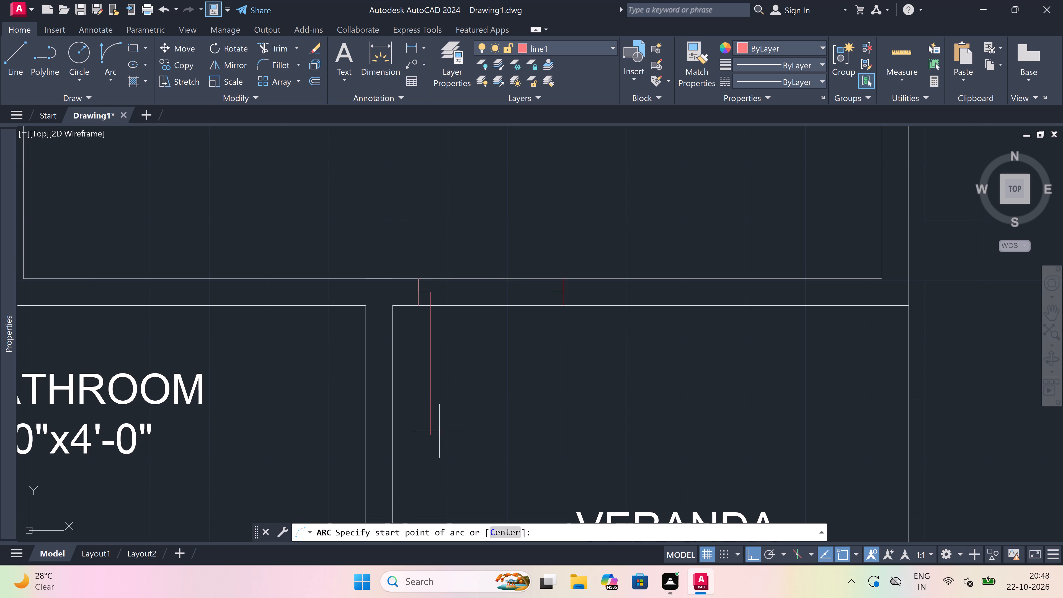
drag(435, 431, 434, 421)
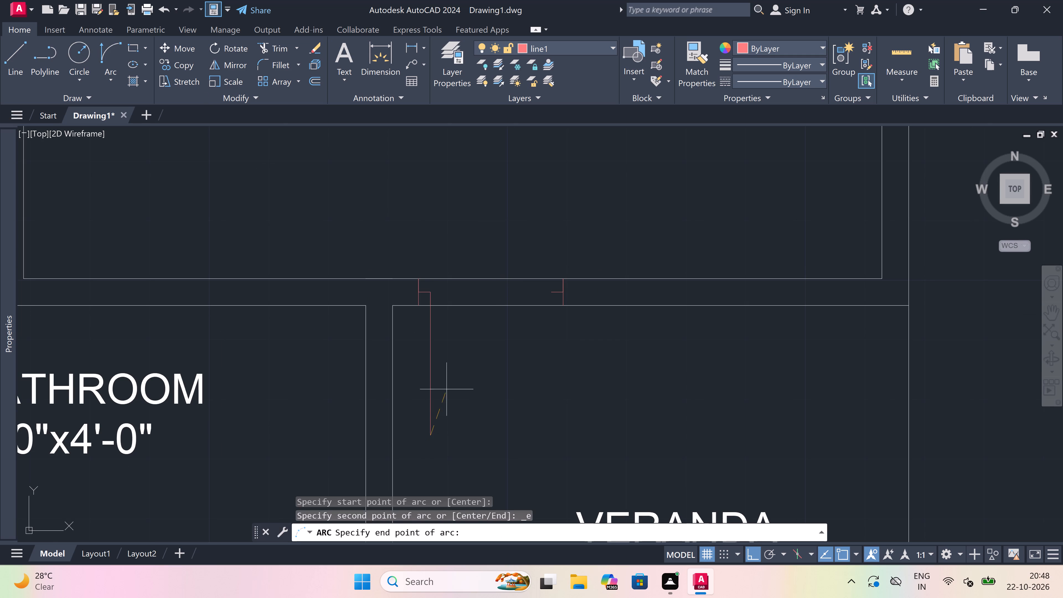
click(554, 291)
click(763, 391)
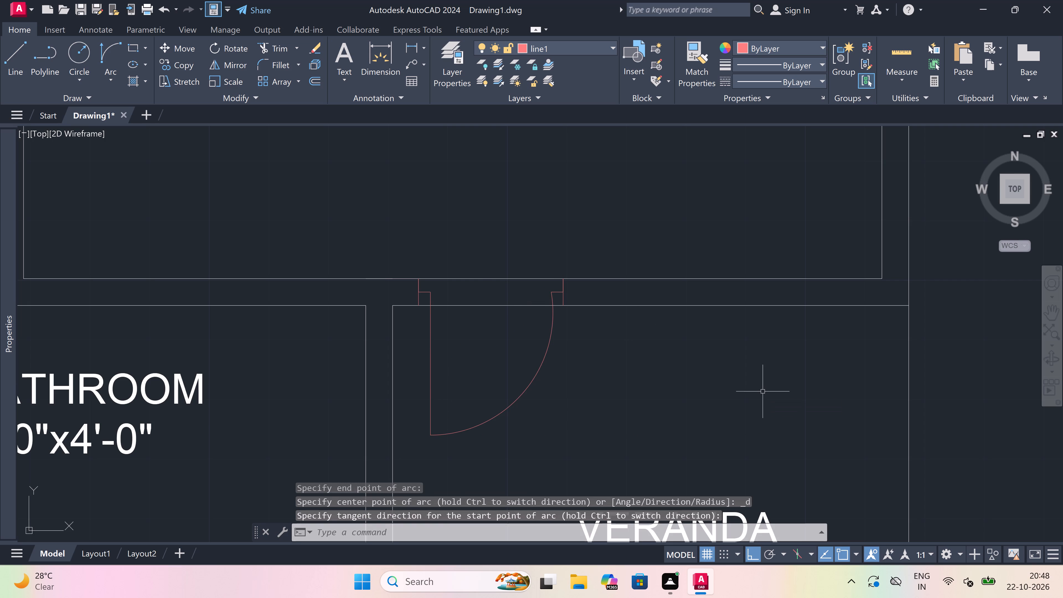
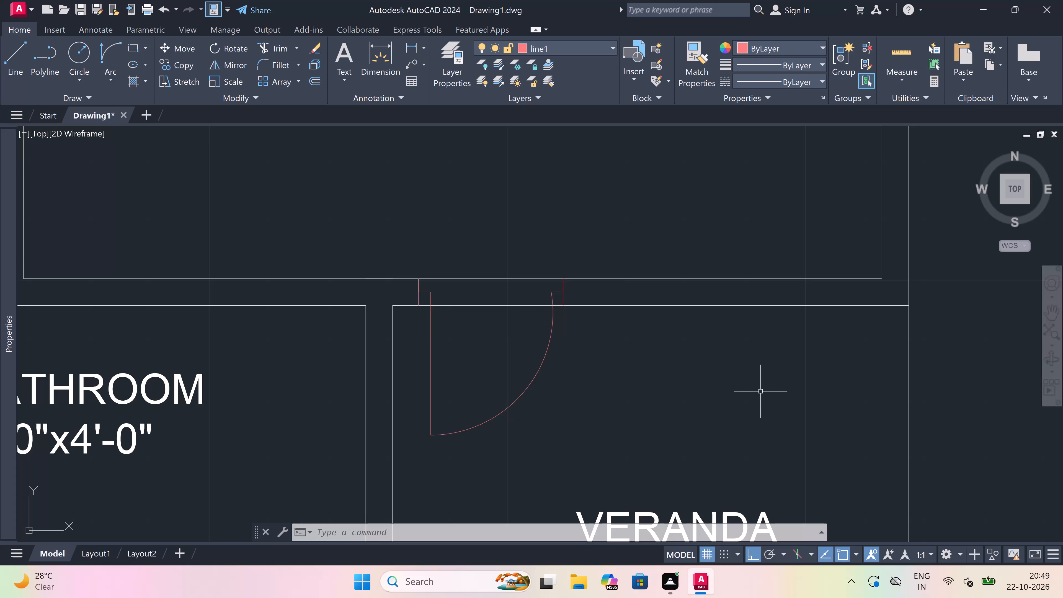
Trim the two wall lines across the door opening between the 12'-0"x13'-0" bedroom and the adjoining veranda.
key(t)
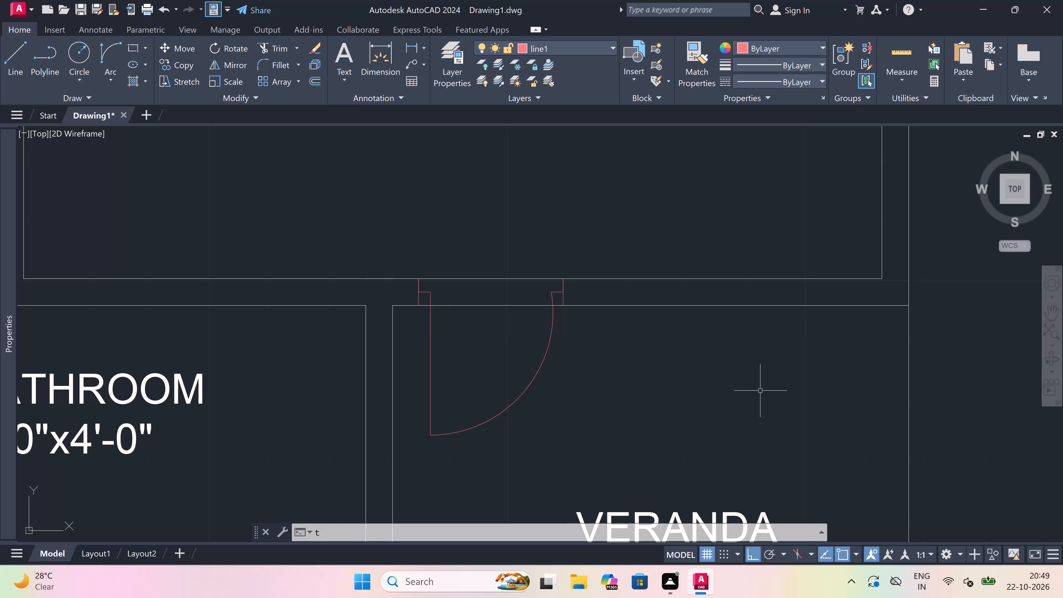
key(r)
key(space)
drag(520, 252, 519, 255)
click(498, 309)
key(Escape)
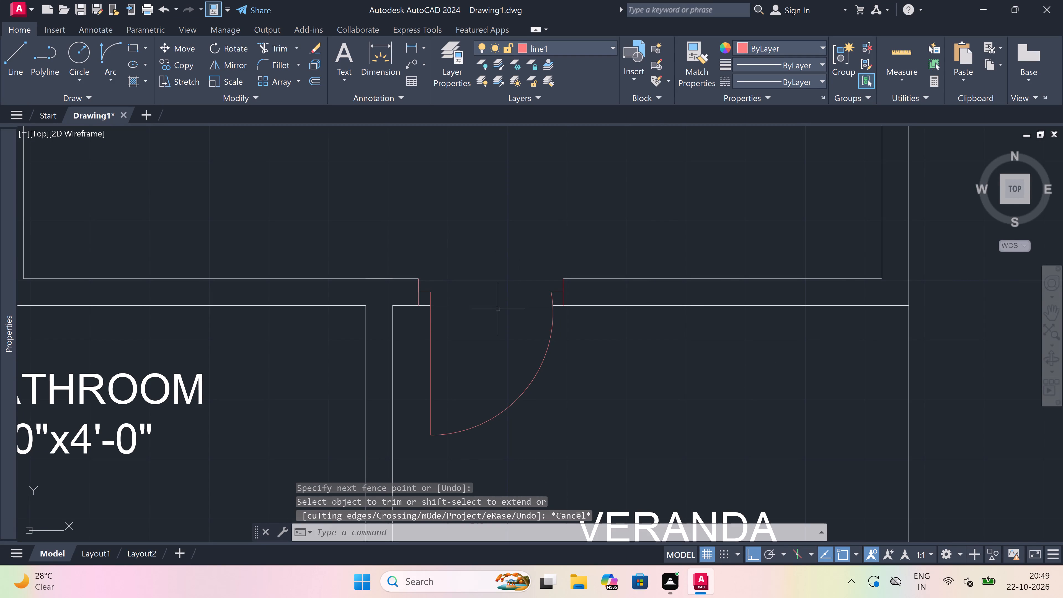
Draw the bathroom door's hinge jamb across the wall near the veranda door, with a 2" mid-wall stub and a 2' leaf into the bathroom.
scroll(504, 308, down, 3)
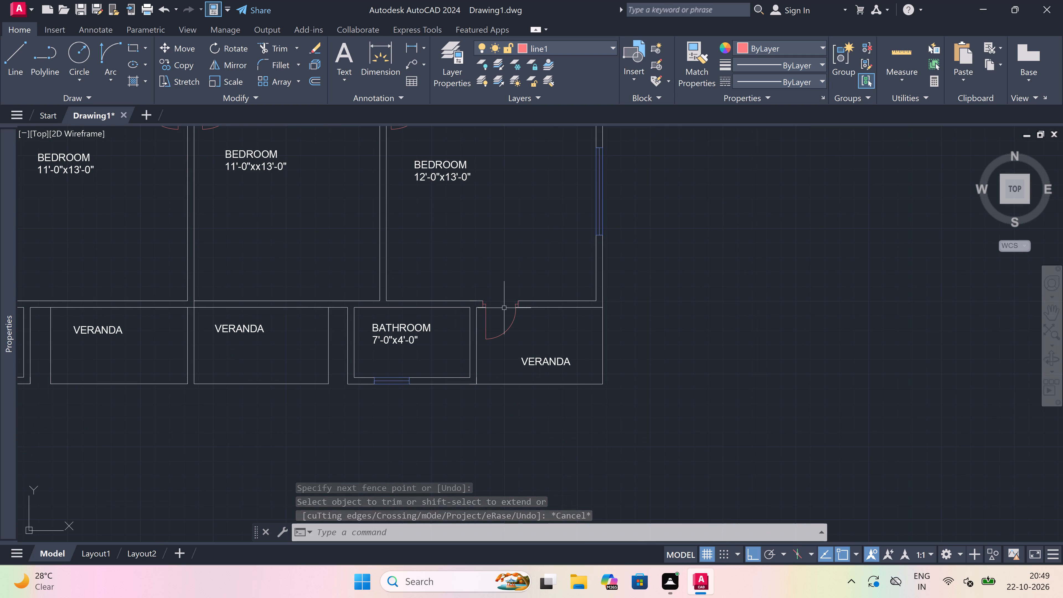
key(l)
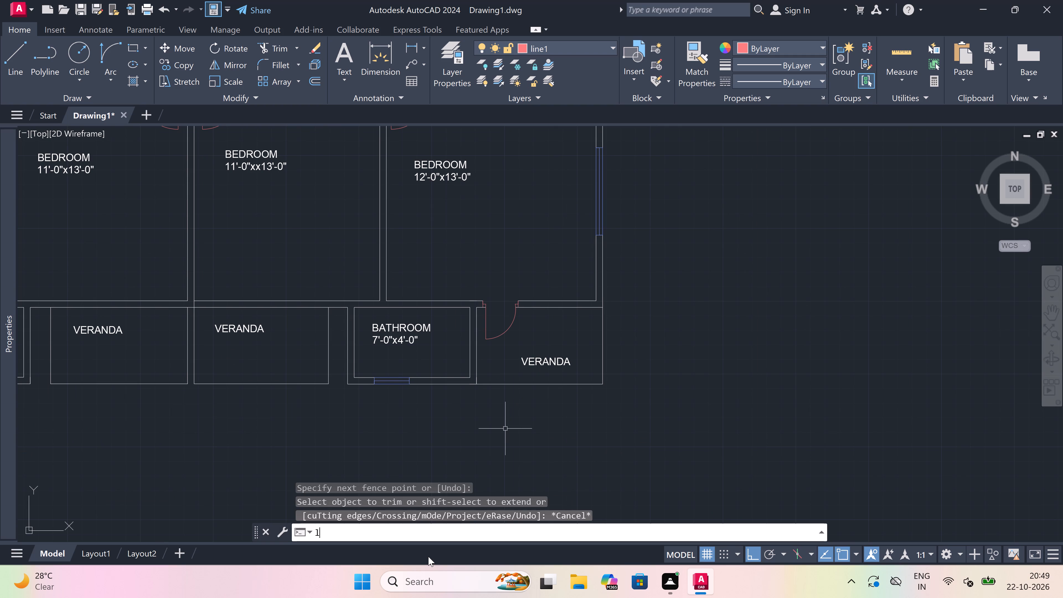
key(space)
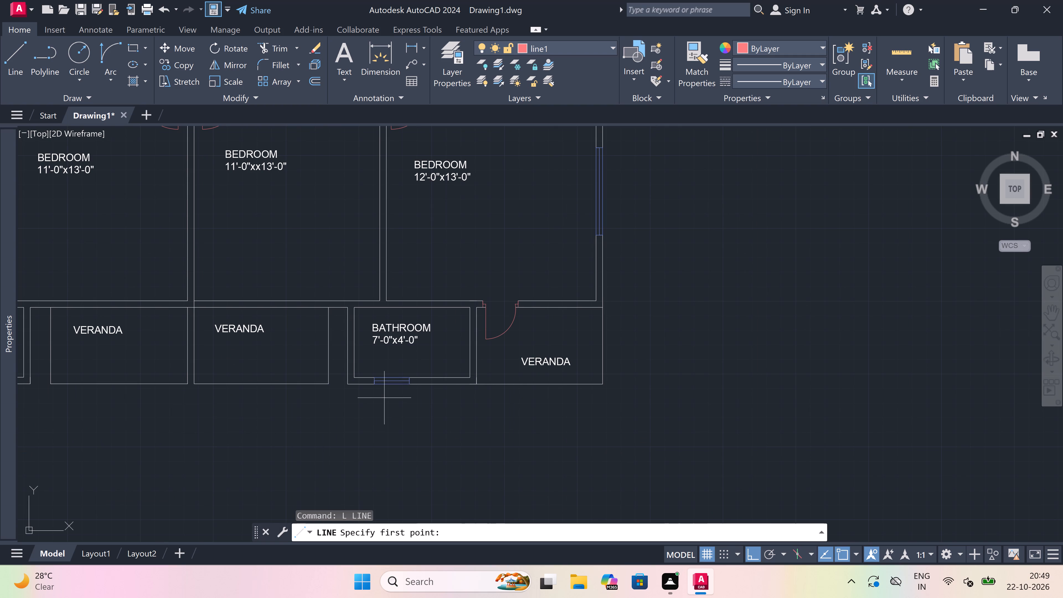
scroll(384, 398, up, 2)
scroll(384, 398, down, 3)
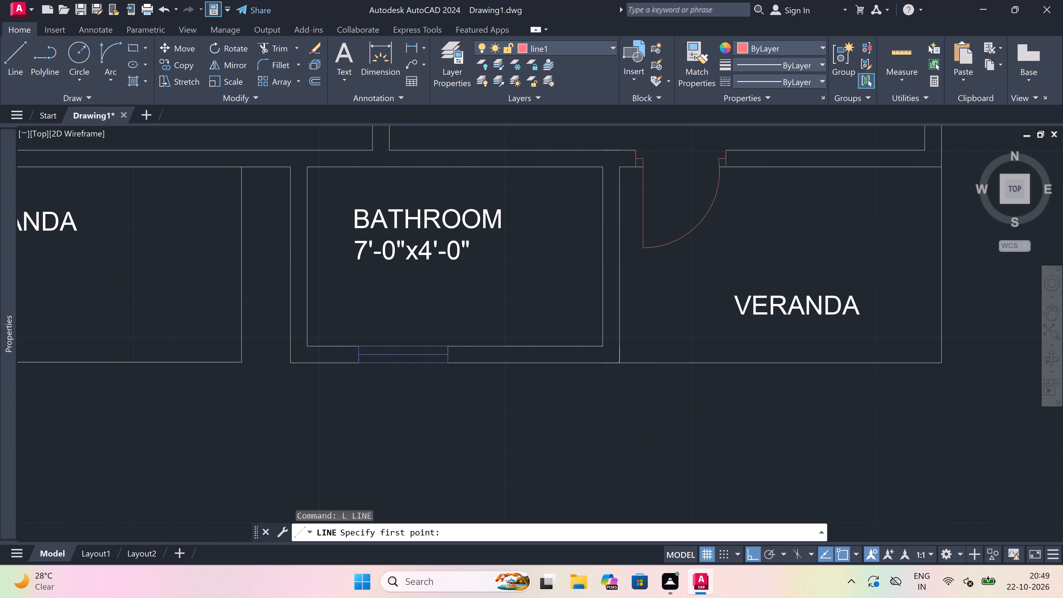
scroll(420, 326, up, 2)
scroll(443, 342, up, 3)
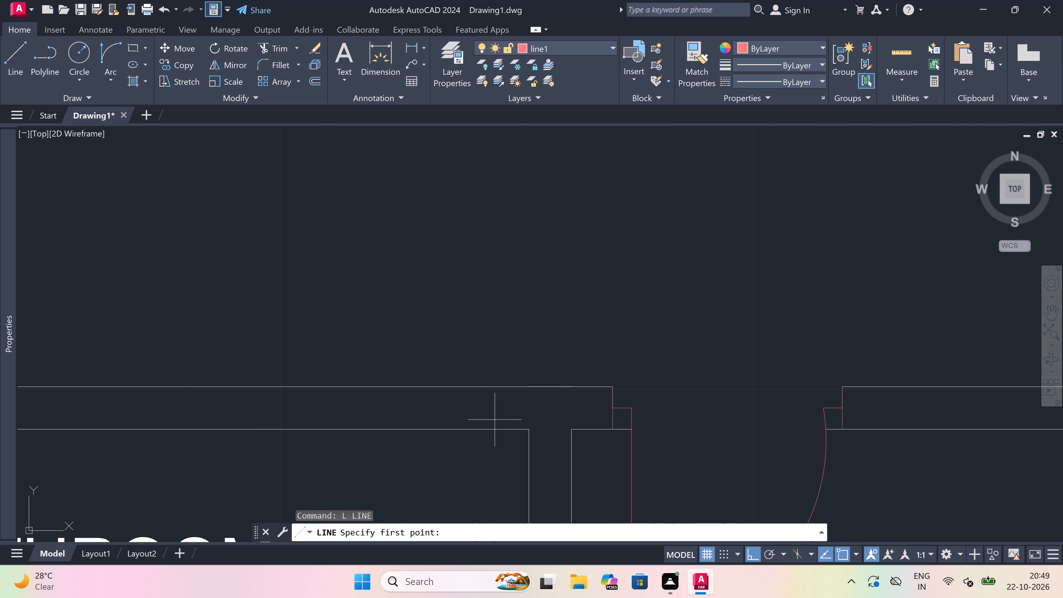
drag(500, 427, 503, 422)
click(506, 387)
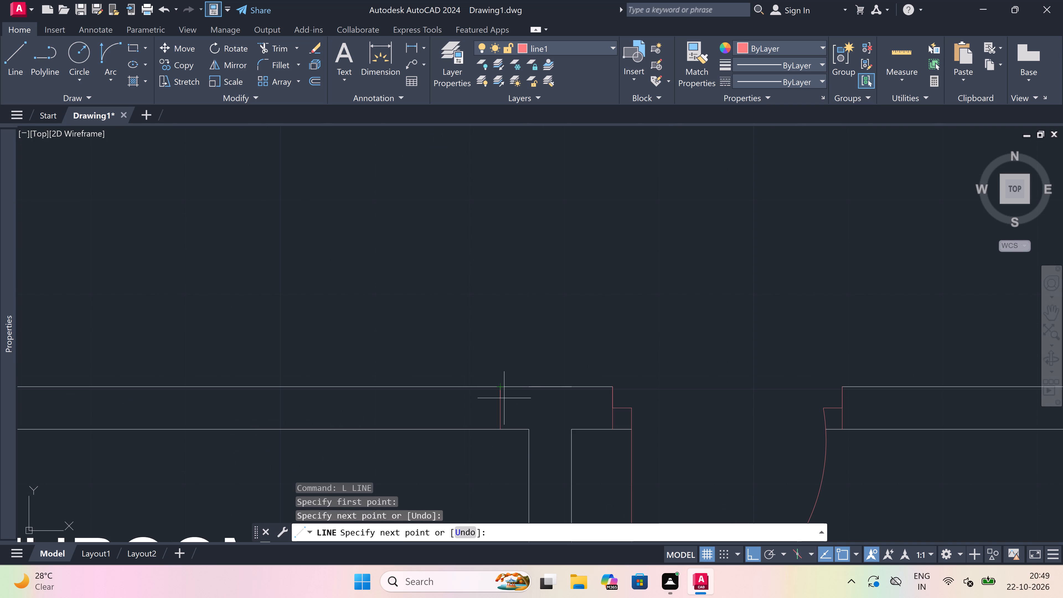
click(503, 406)
text(2")
key(space)
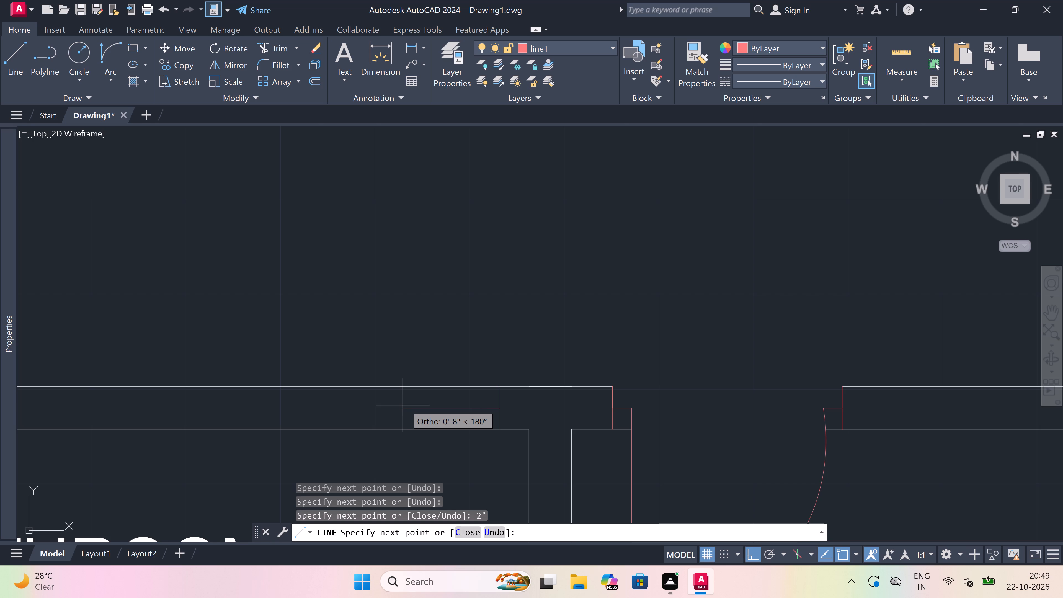
scroll(403, 405, down, 4)
text(2')
key(space)
key(Escape)
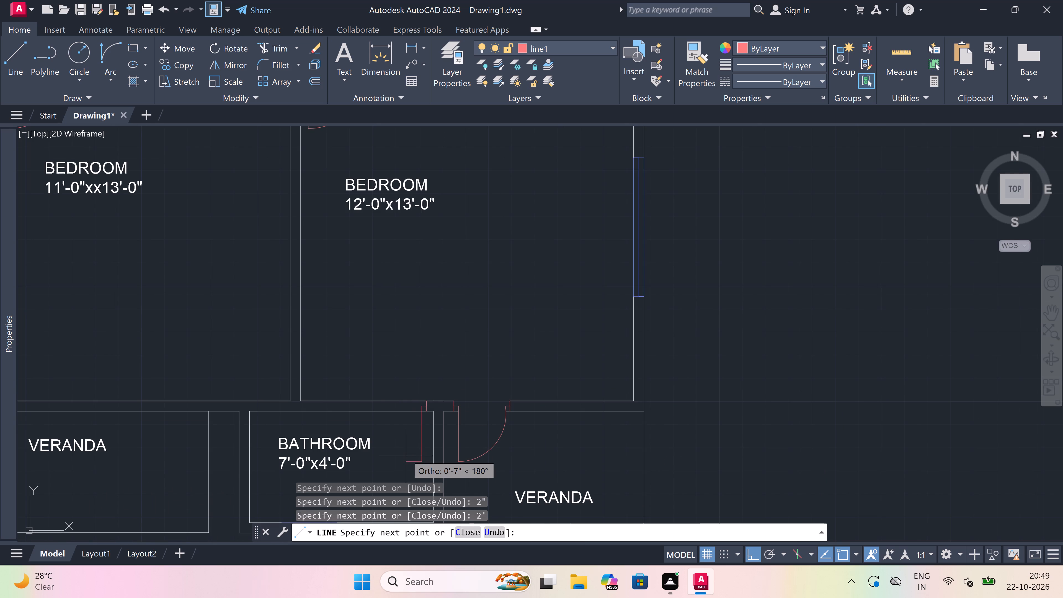
Draw the bathroom door's opposite jamb across the wall, with a 2" stub from its midpoint toward the hinge jamb.
key(space)
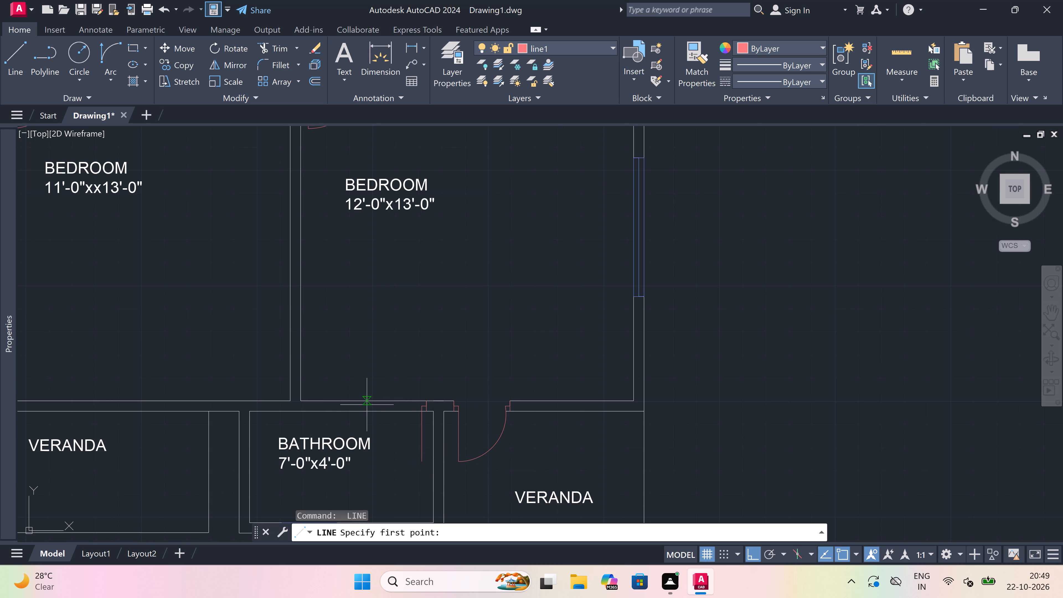
click(371, 410)
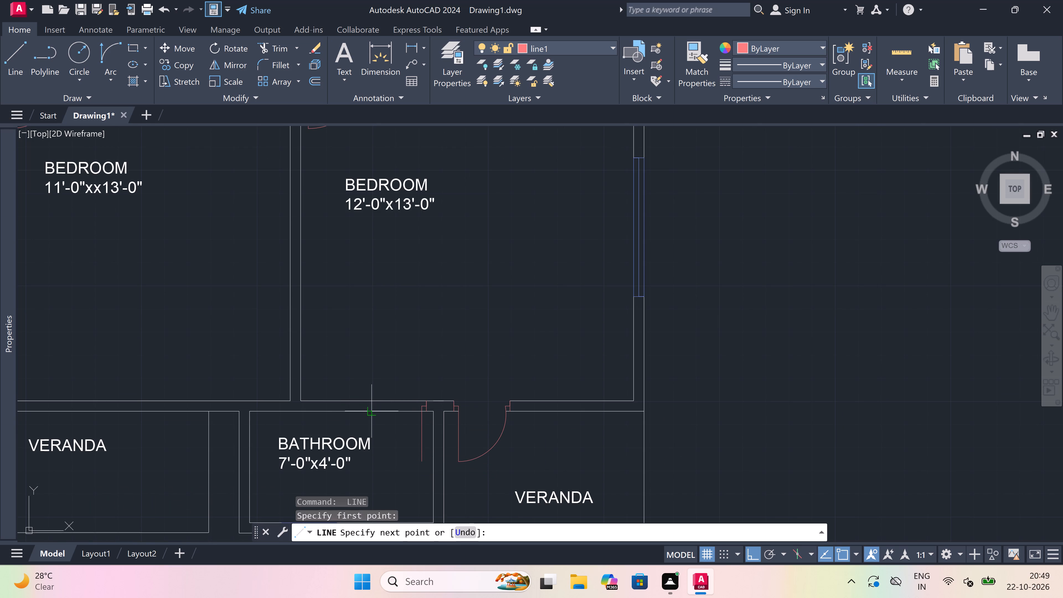
click(371, 400)
scroll(372, 405, up, 4)
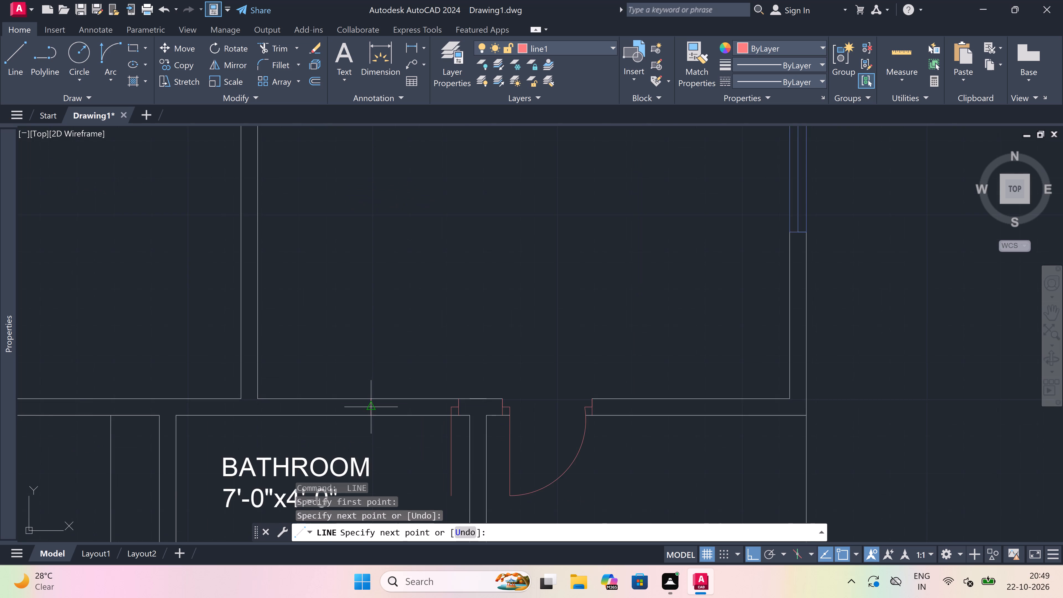
click(371, 408)
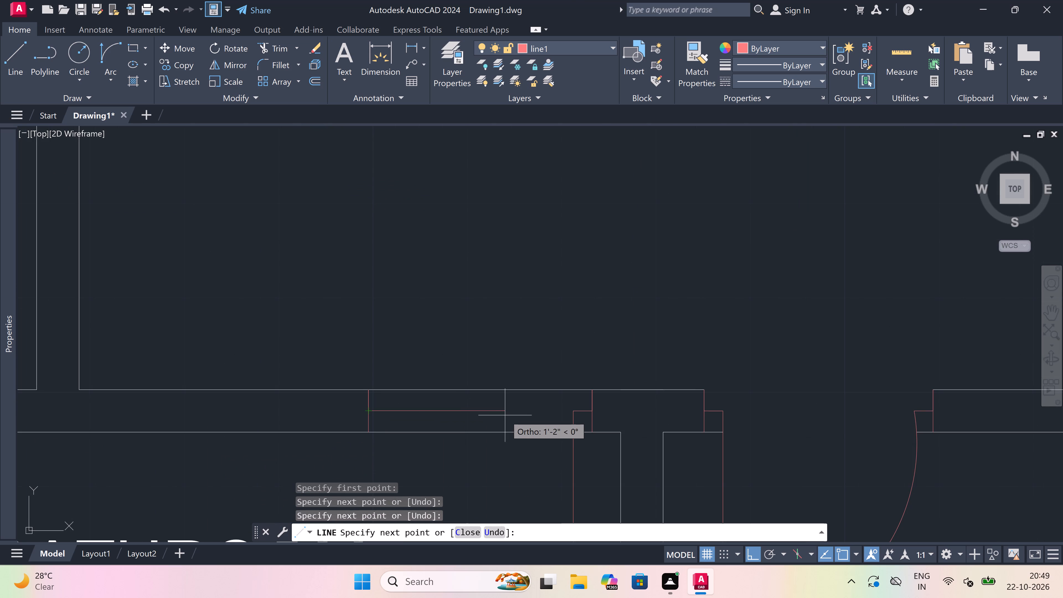
text(2")
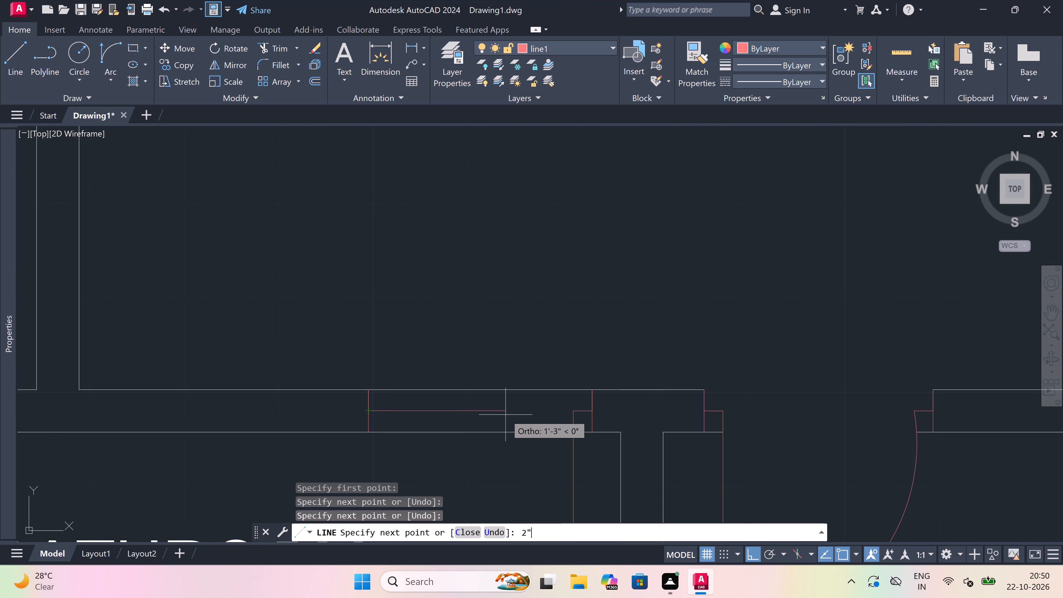
key(space)
key(Escape)
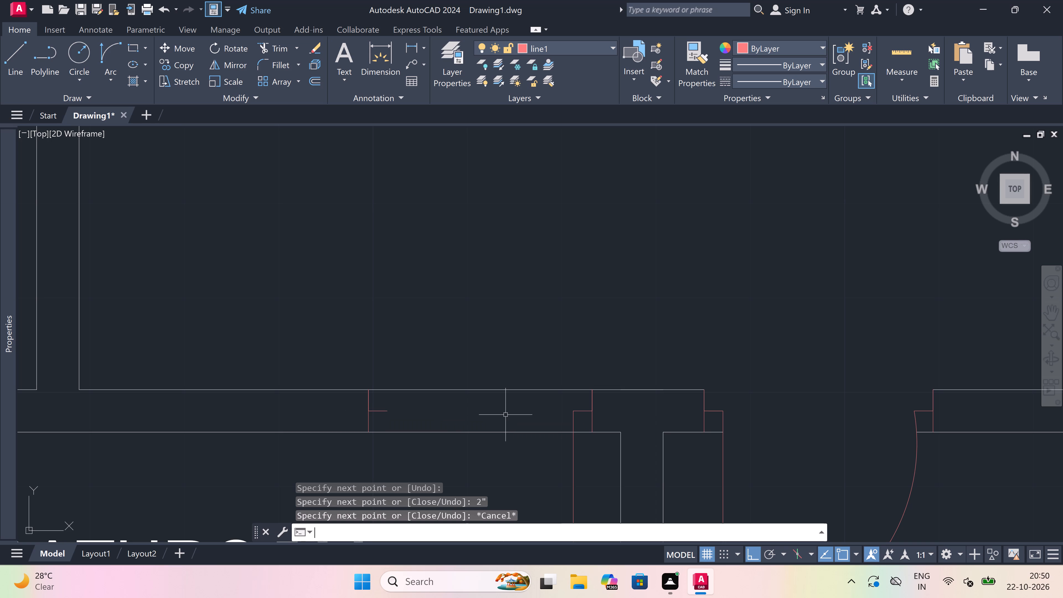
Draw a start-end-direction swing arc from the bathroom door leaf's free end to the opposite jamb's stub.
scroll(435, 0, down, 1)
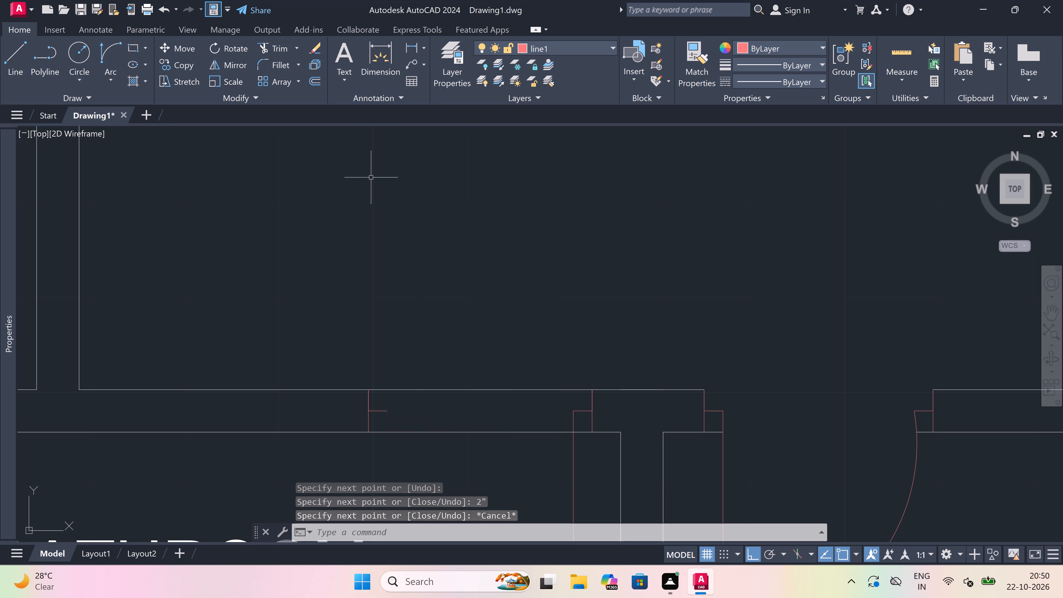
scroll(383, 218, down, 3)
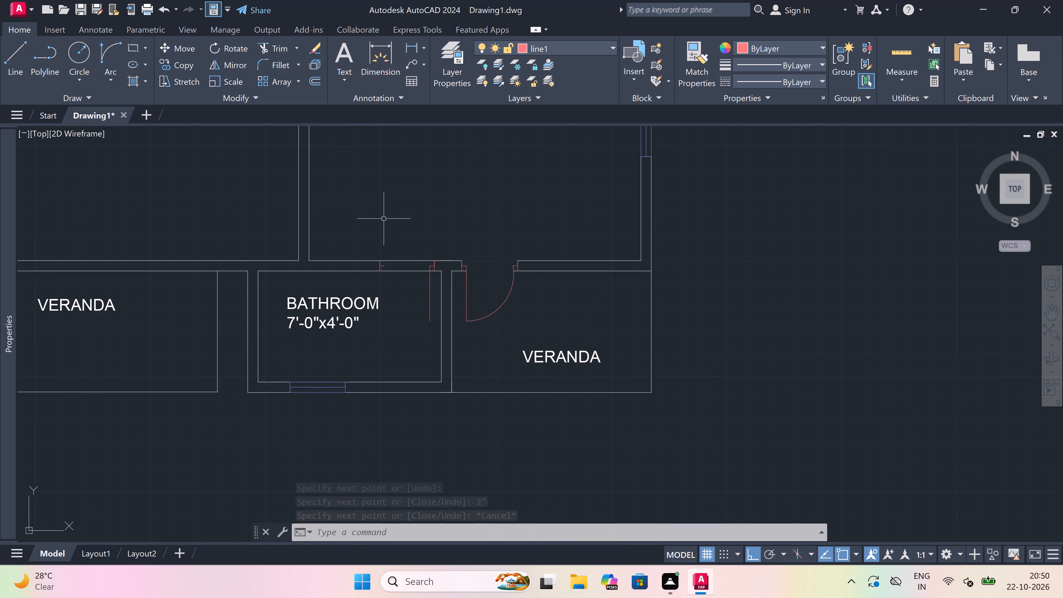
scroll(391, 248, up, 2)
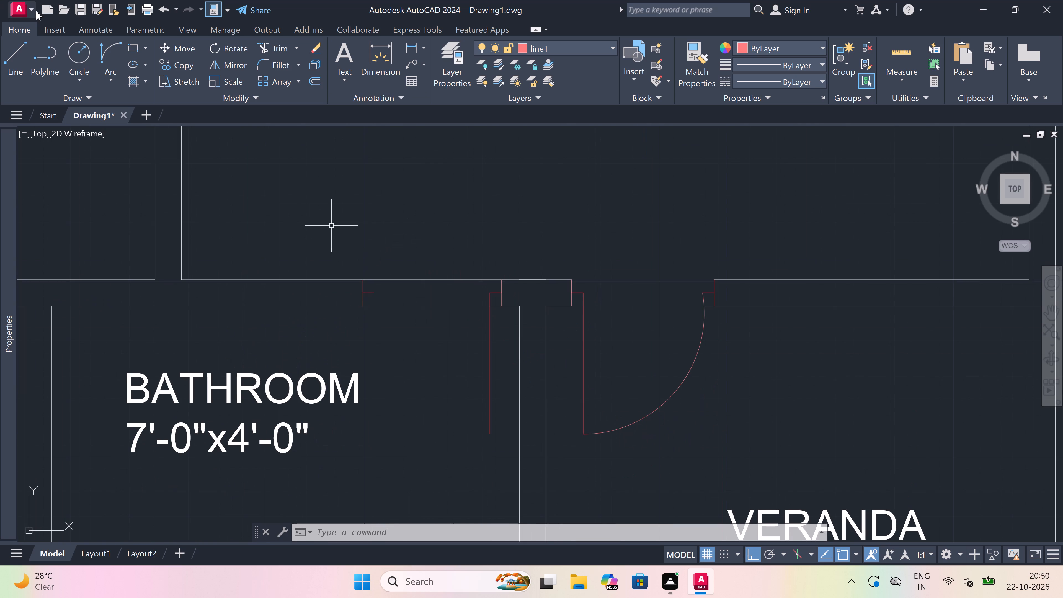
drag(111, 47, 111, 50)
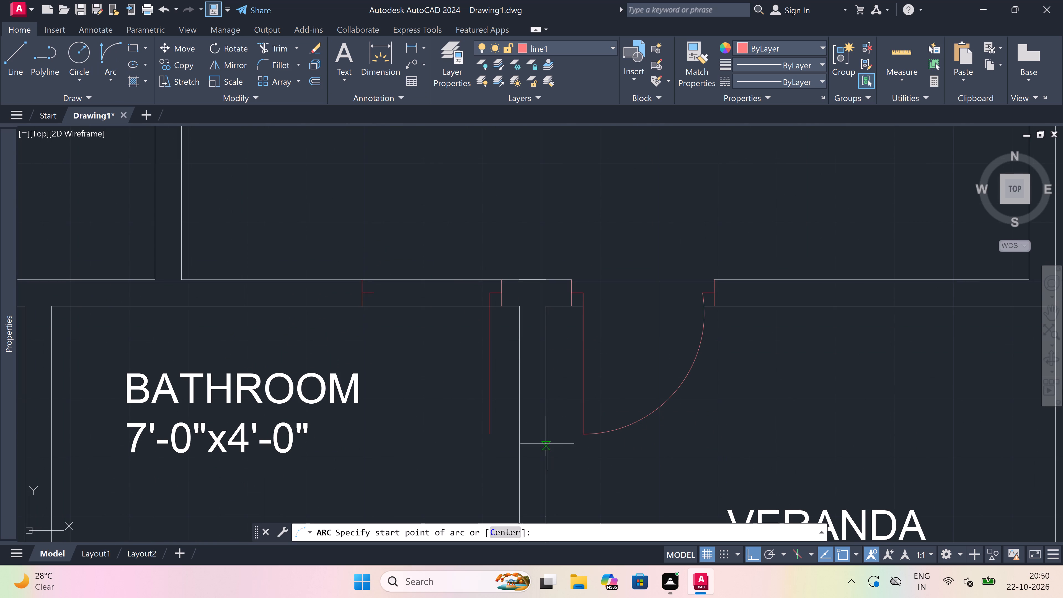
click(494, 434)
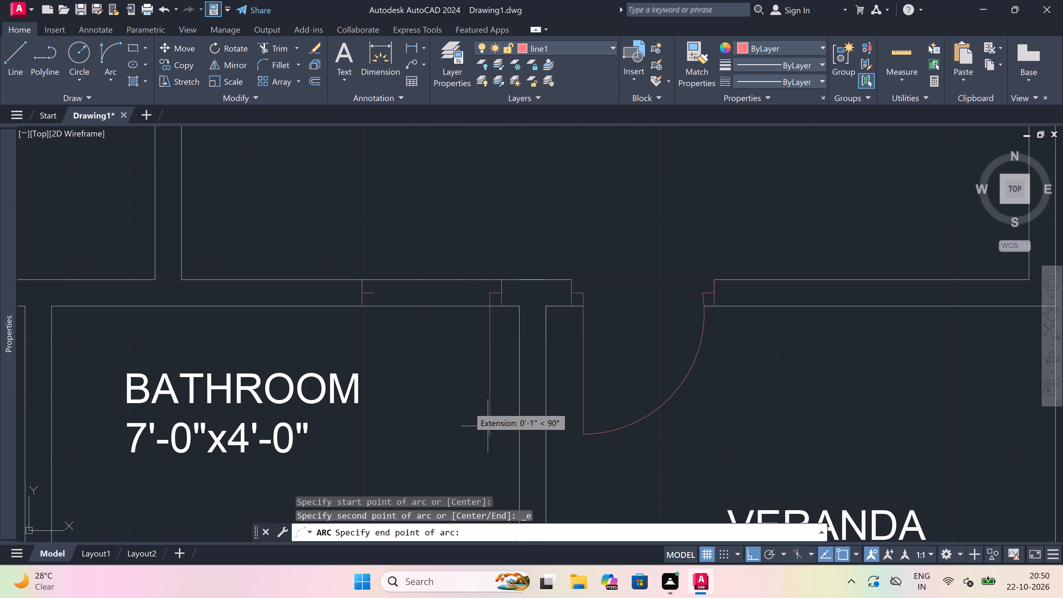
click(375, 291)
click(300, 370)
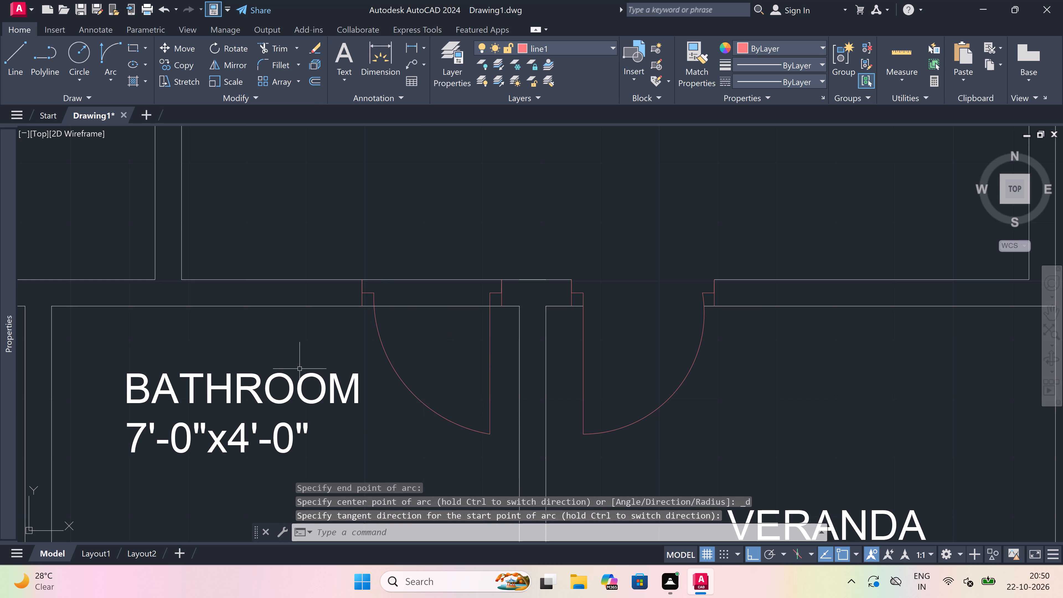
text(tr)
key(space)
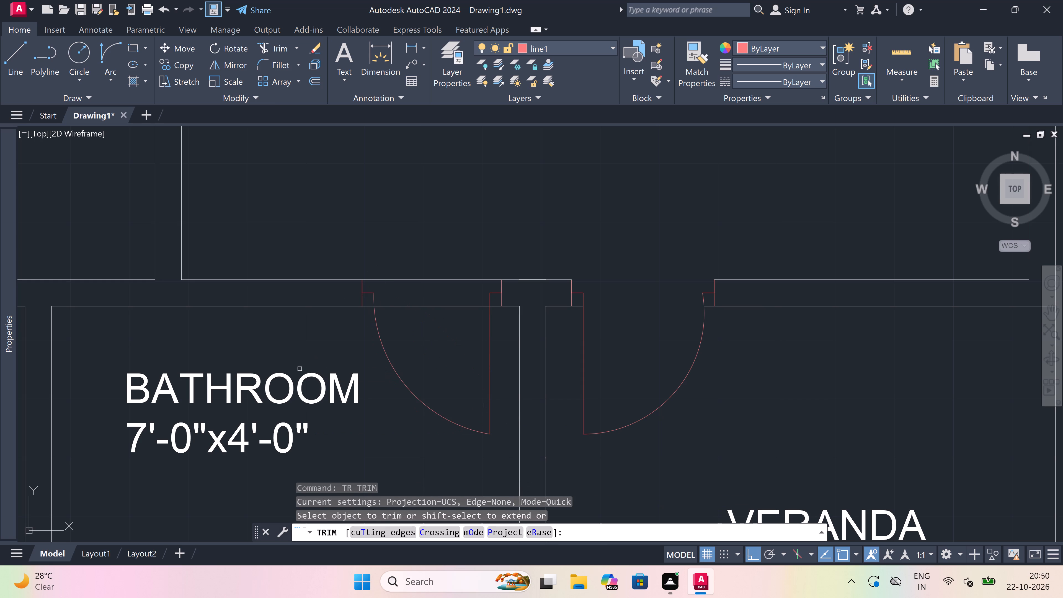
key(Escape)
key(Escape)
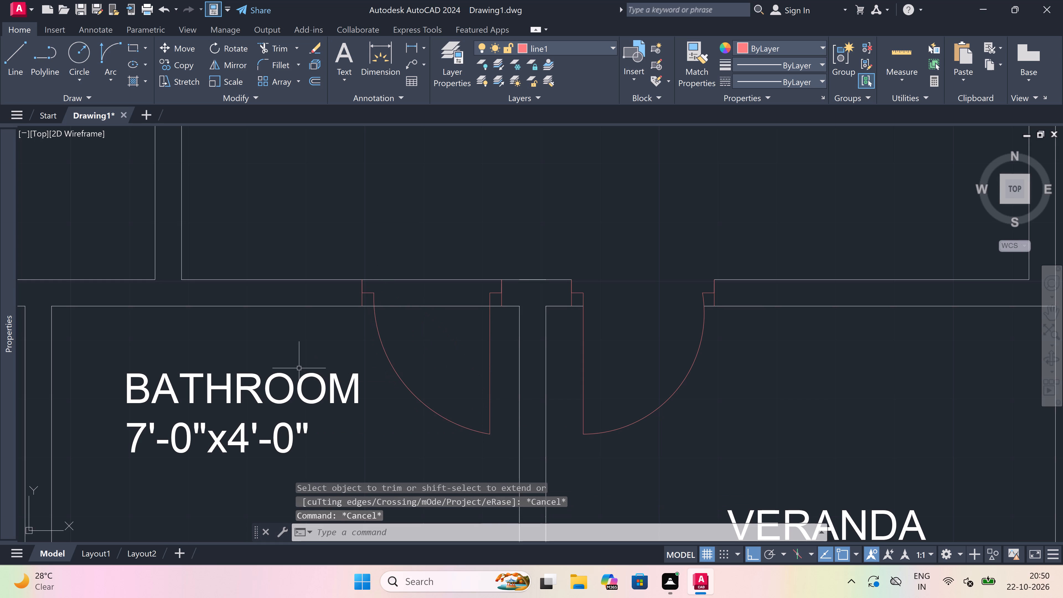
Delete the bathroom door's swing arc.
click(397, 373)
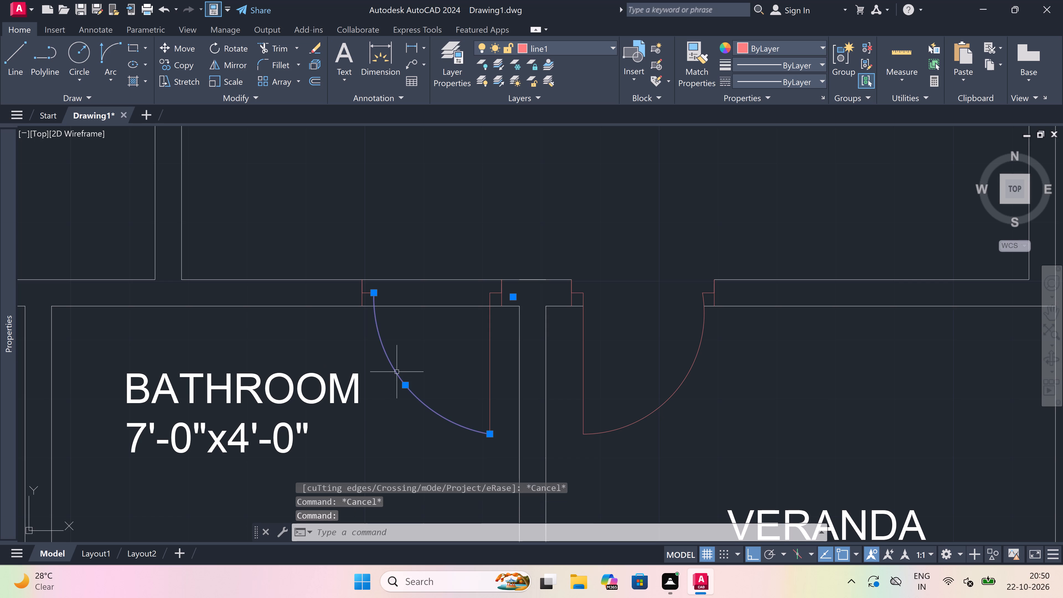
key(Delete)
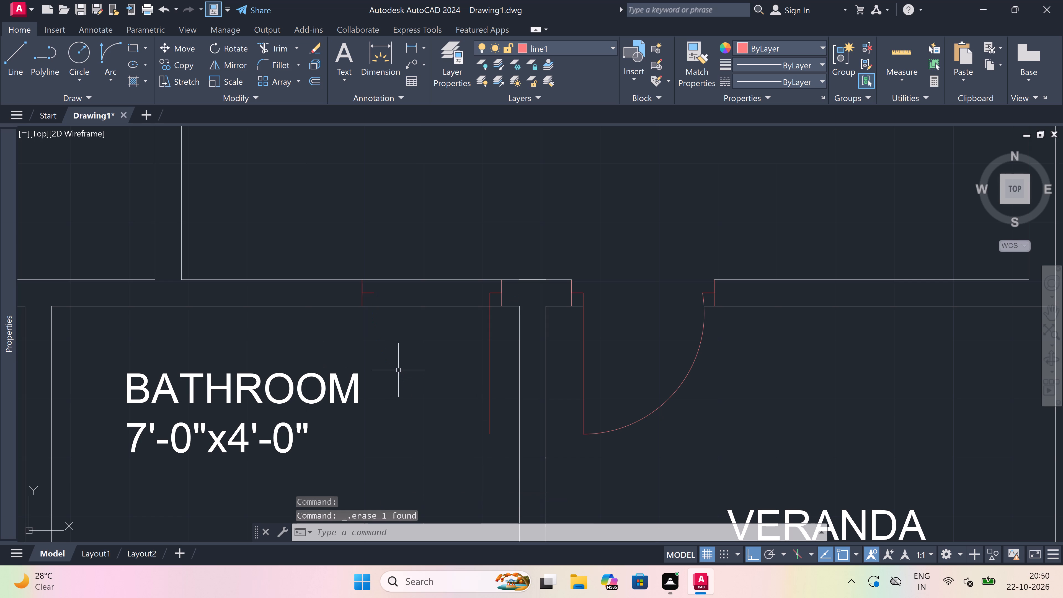
Draw the bathroom door's swing arc from the leaf's free end to the opposite stub's end, with a horizontal start tangent.
click(115, 53)
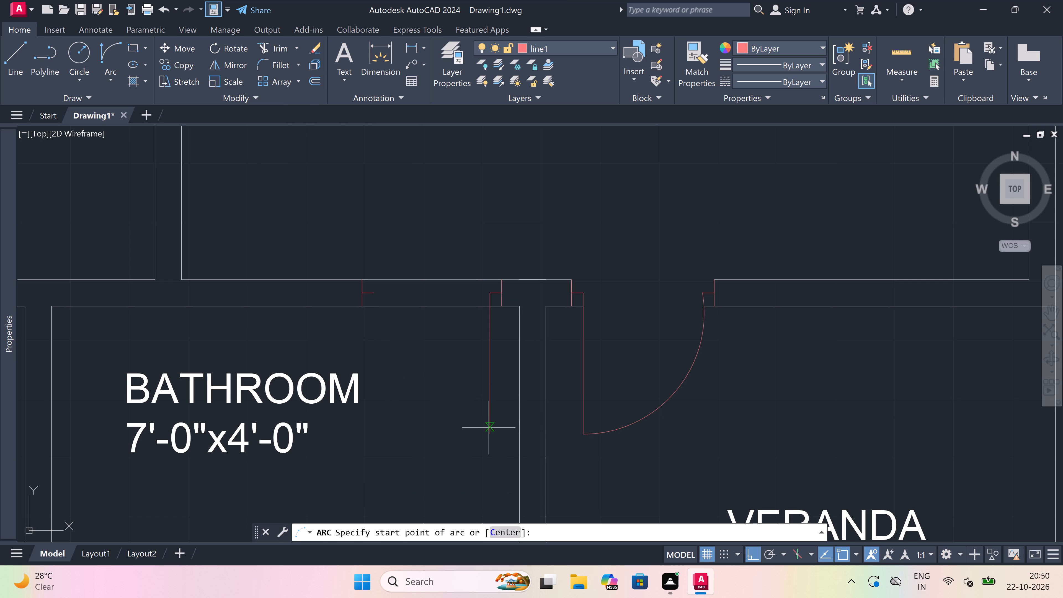
drag(489, 435, 478, 427)
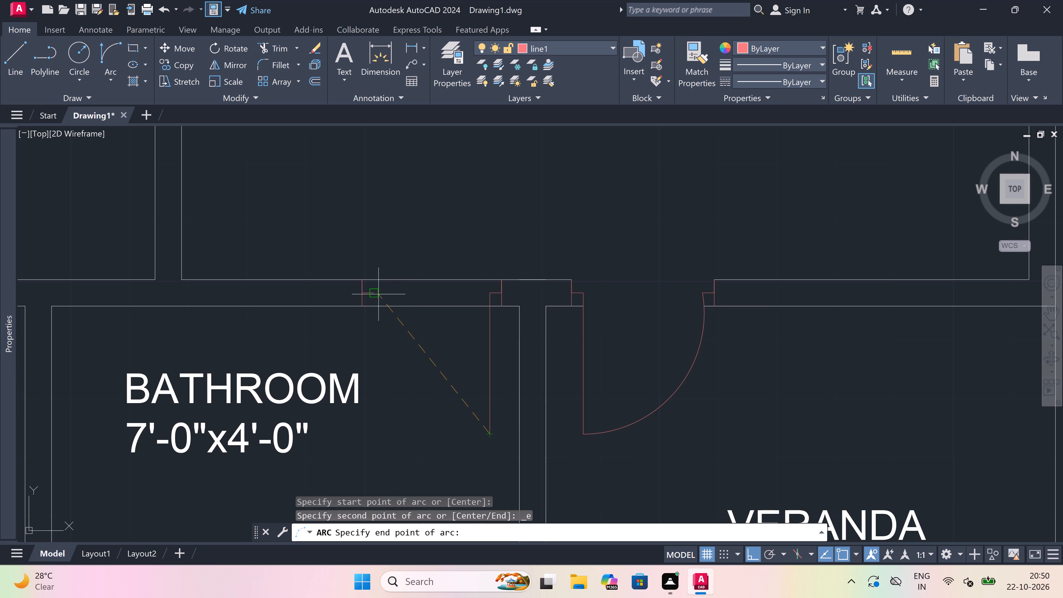
drag(377, 291, 377, 293)
click(337, 357)
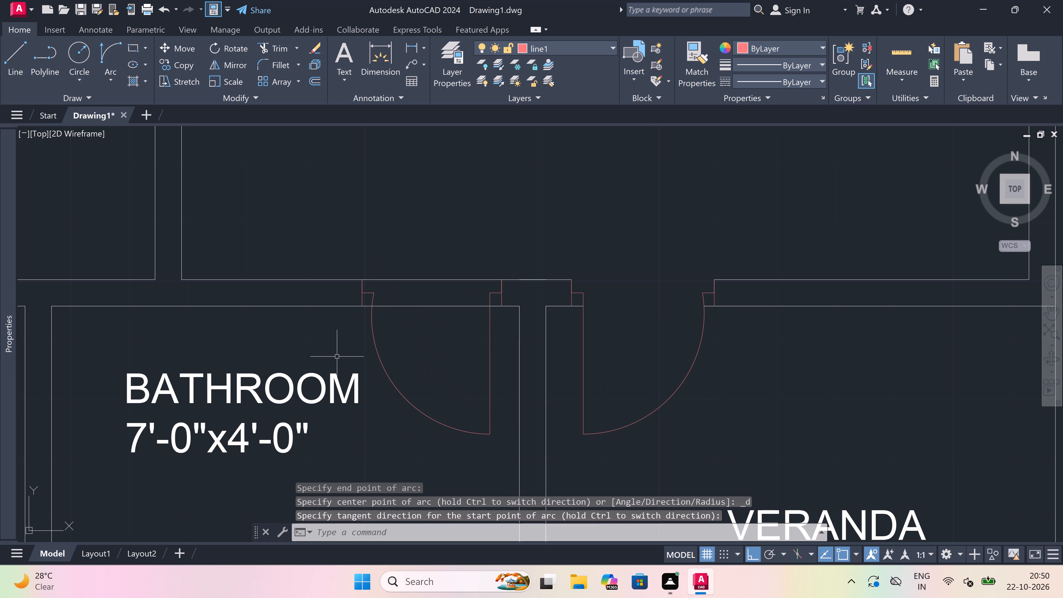
Trim the two wall lines across the new bathroom door opening.
text(tr)
key(space)
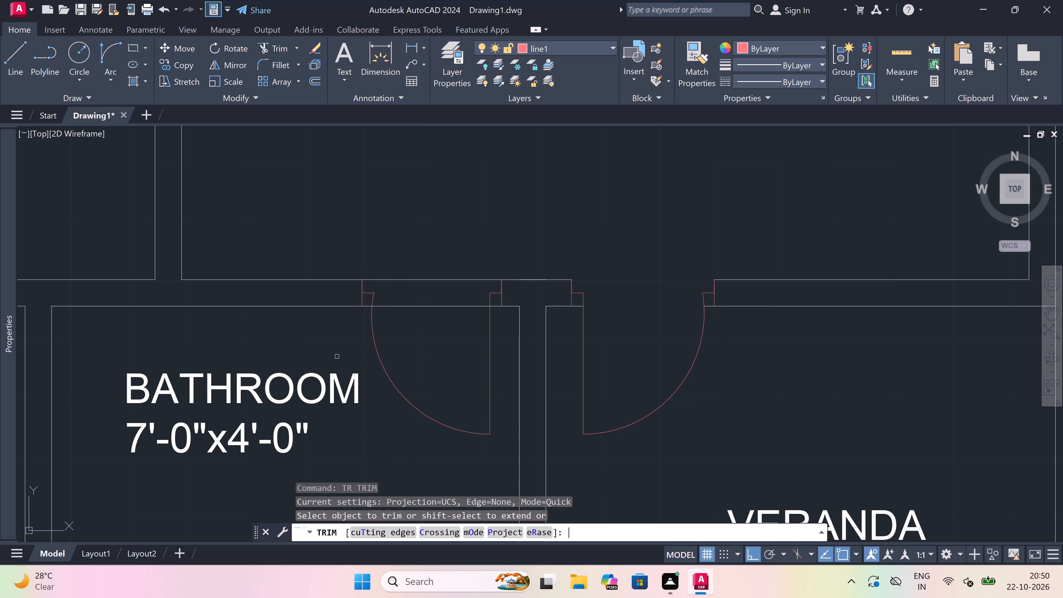
click(465, 257)
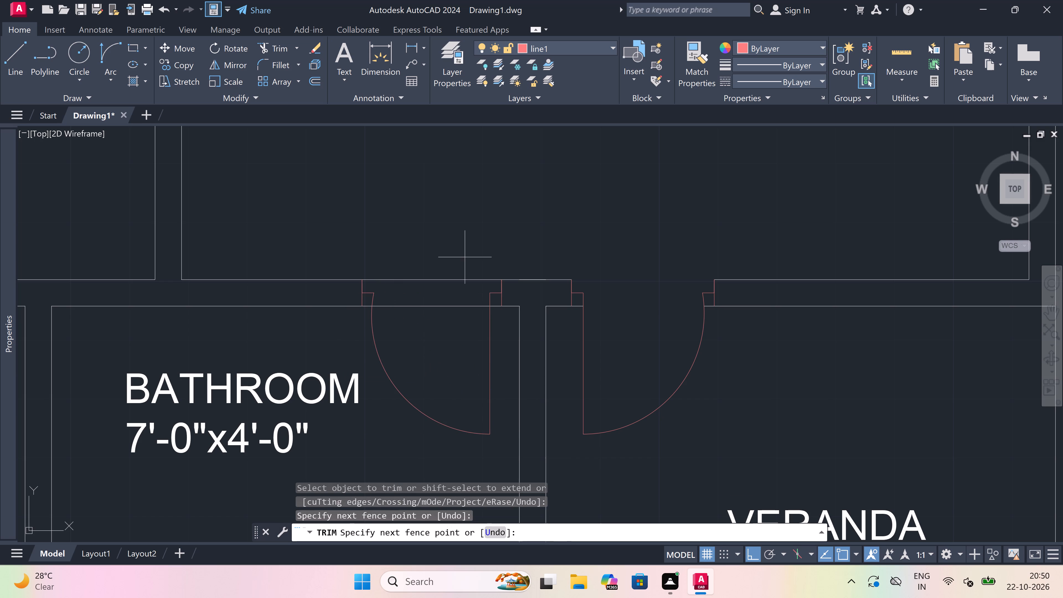
click(443, 332)
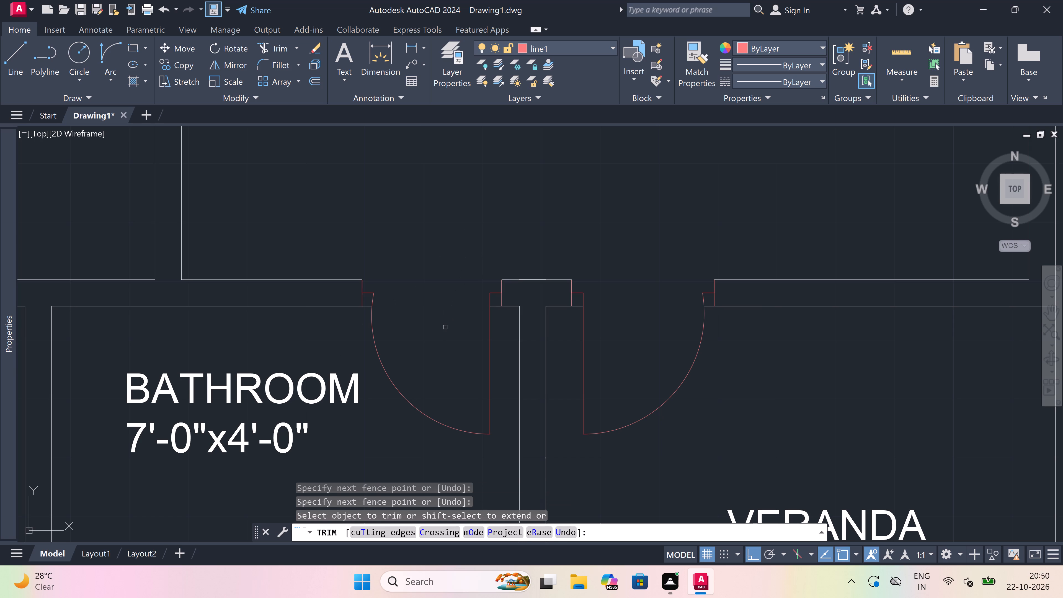
key(Escape)
Draw a jamb line across the wall above the plan's bottom-left veranda, with a 2" stub toward the opening and a 2' leaf into the veranda.
text(l)
key(space)
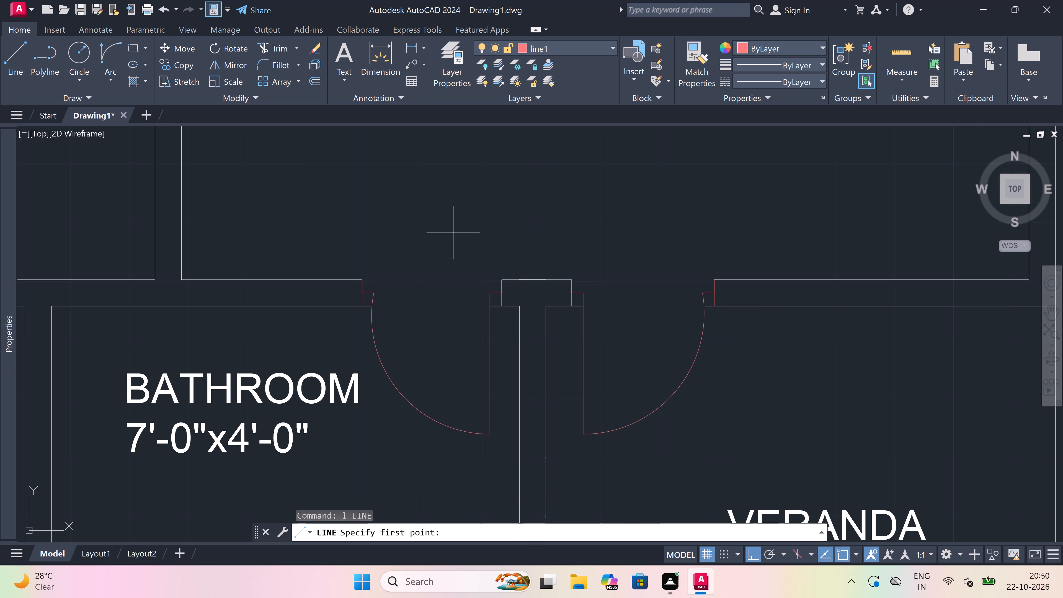
scroll(427, 316, down, 4)
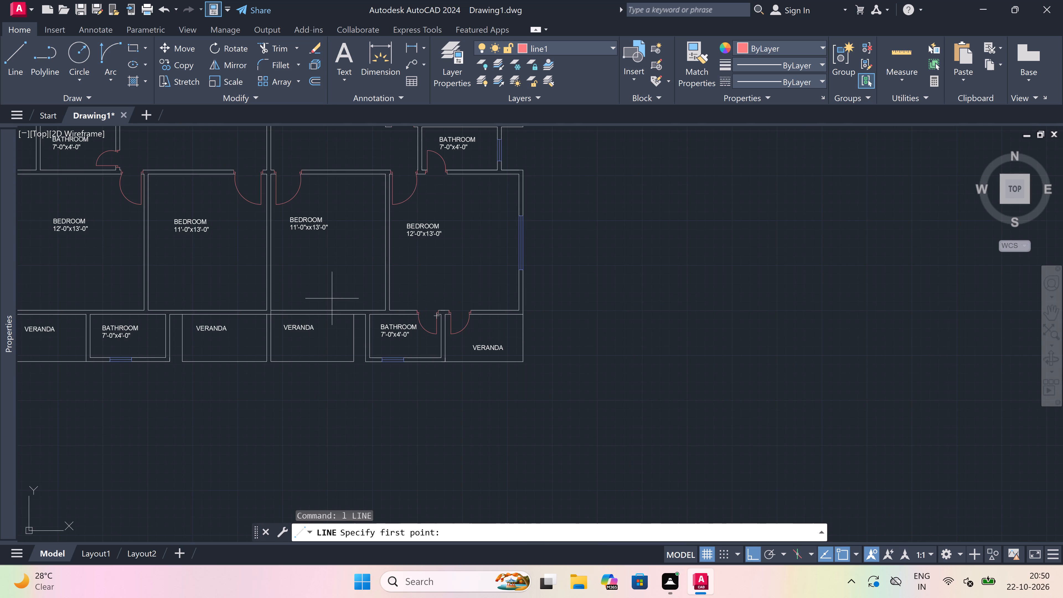
scroll(354, 301, down, 3)
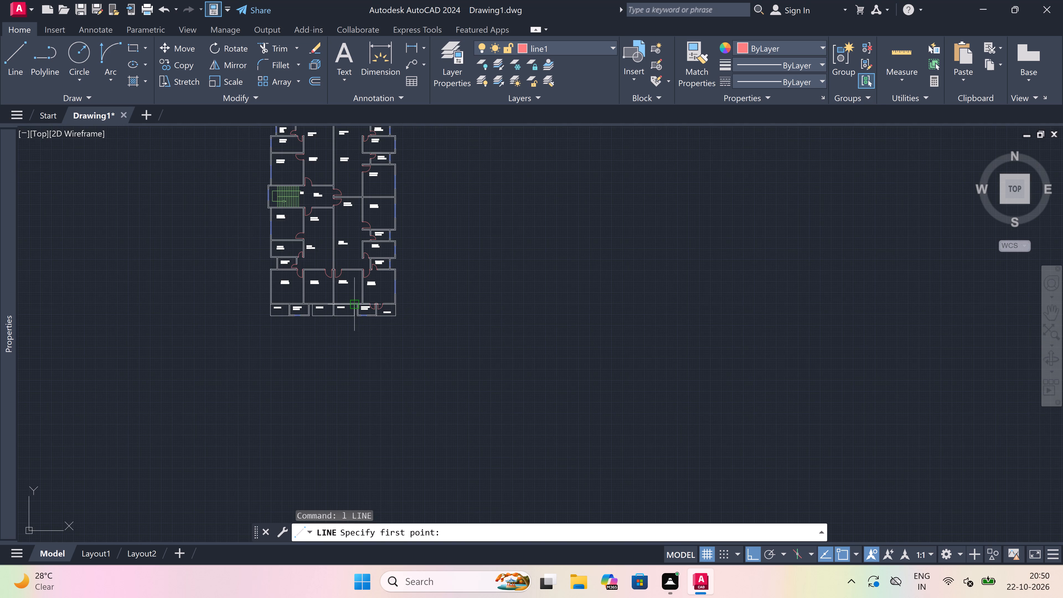
scroll(354, 301, up, 3)
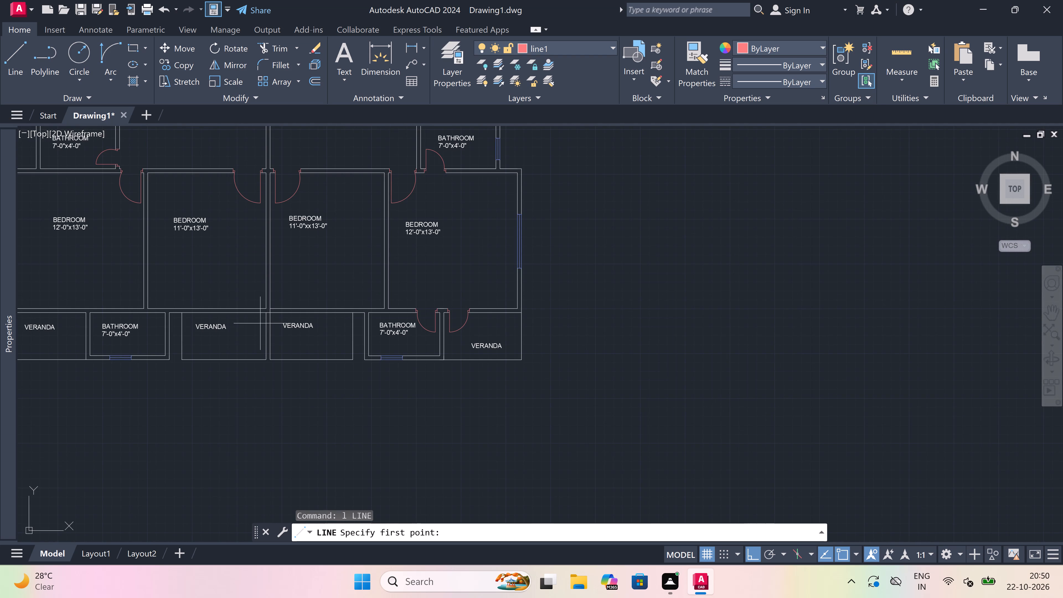
scroll(332, 323, down, 2)
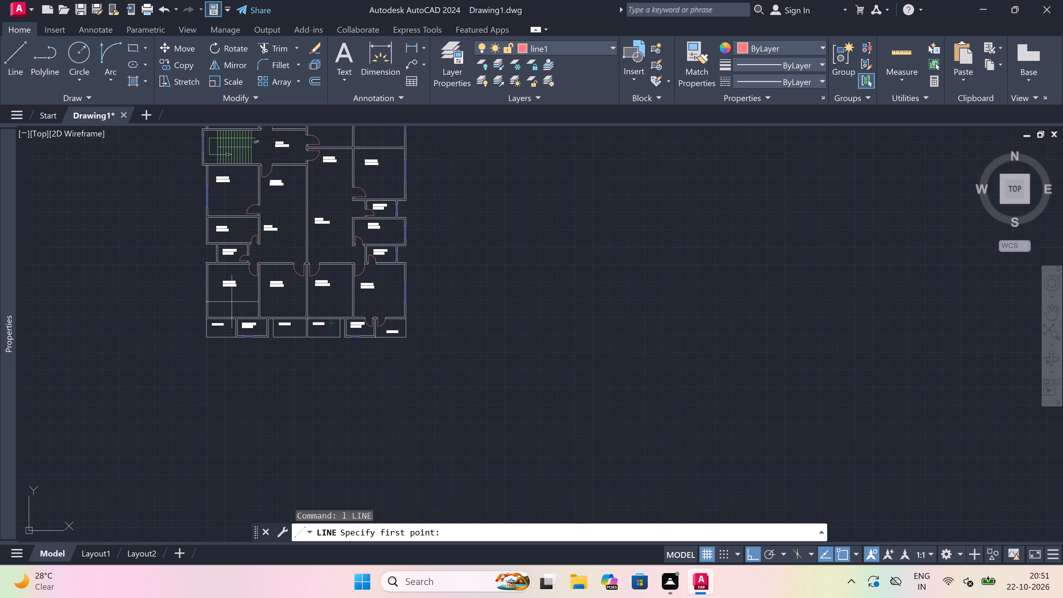
scroll(232, 303, down, 1)
scroll(223, 309, up, 2)
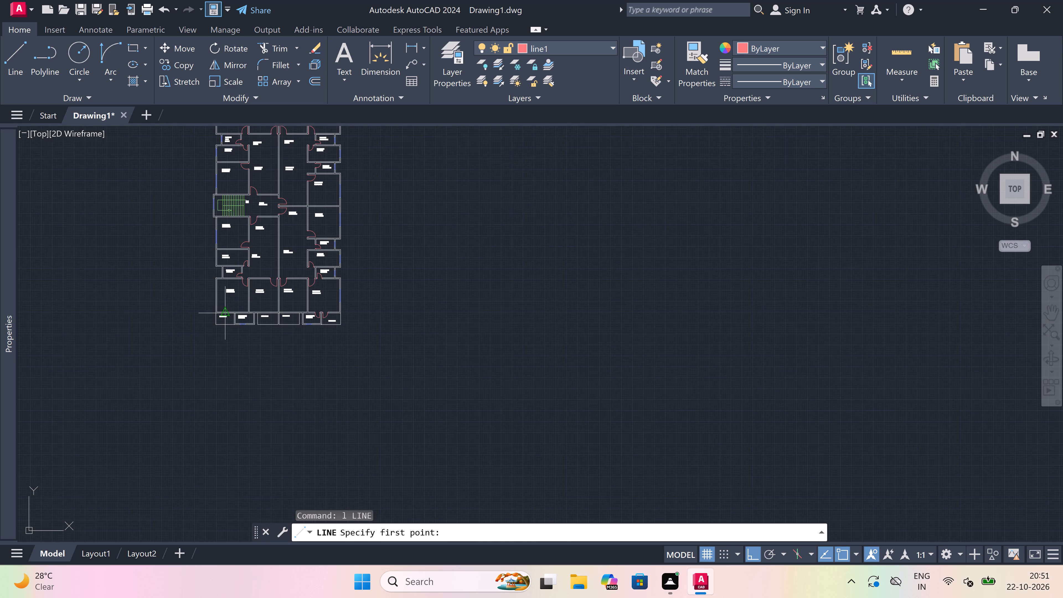
scroll(223, 309, up, 4)
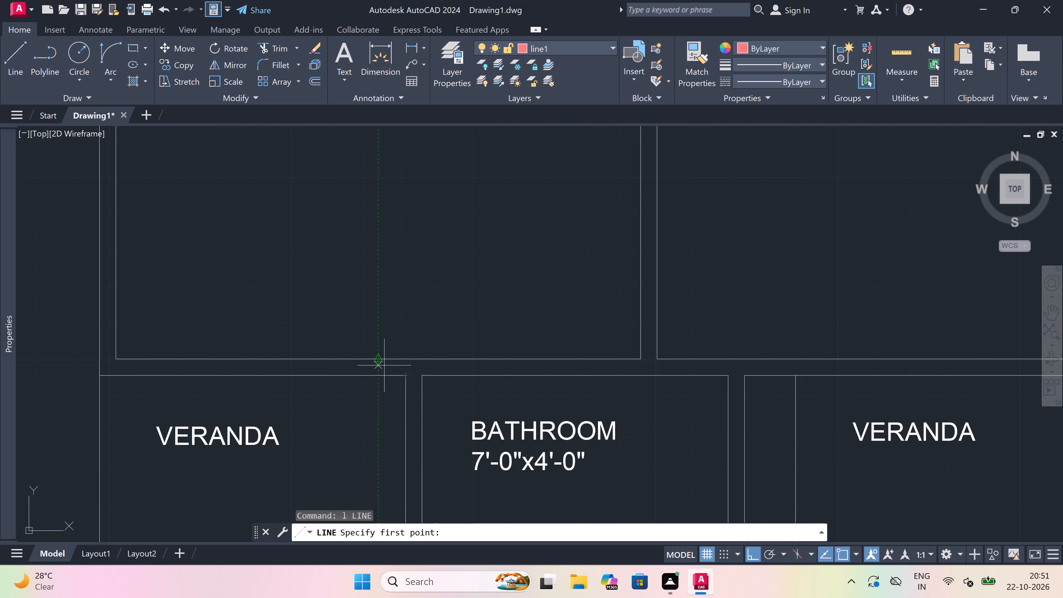
click(392, 377)
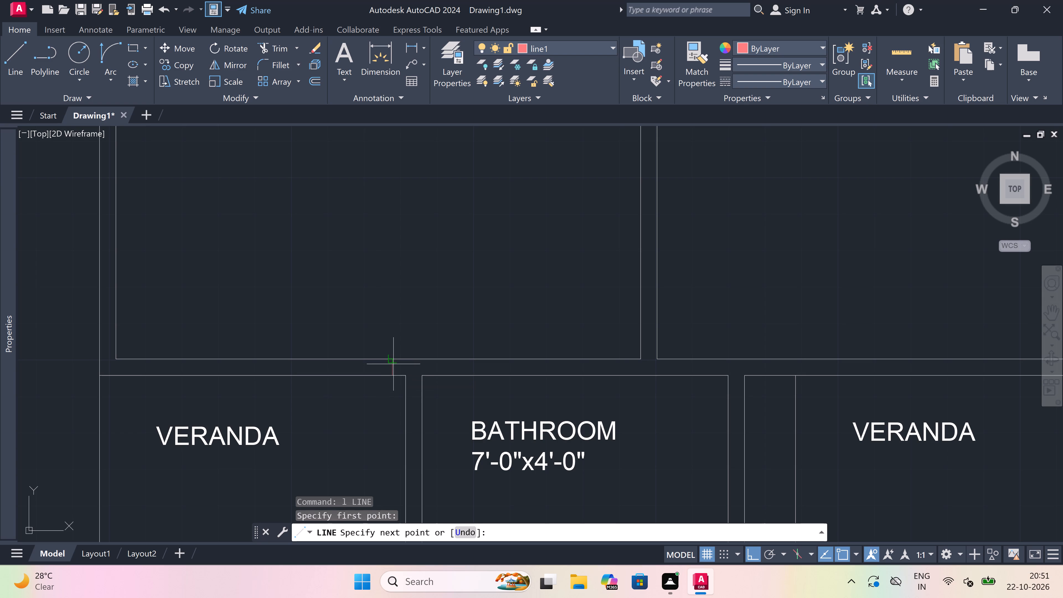
click(393, 364)
click(394, 366)
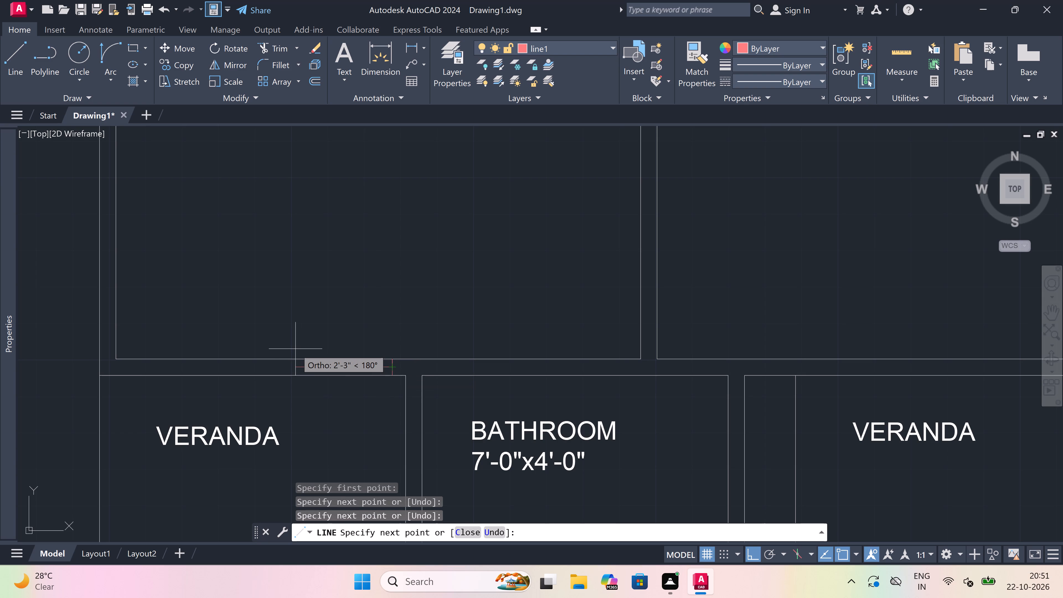
key(2)
text(")
key(space)
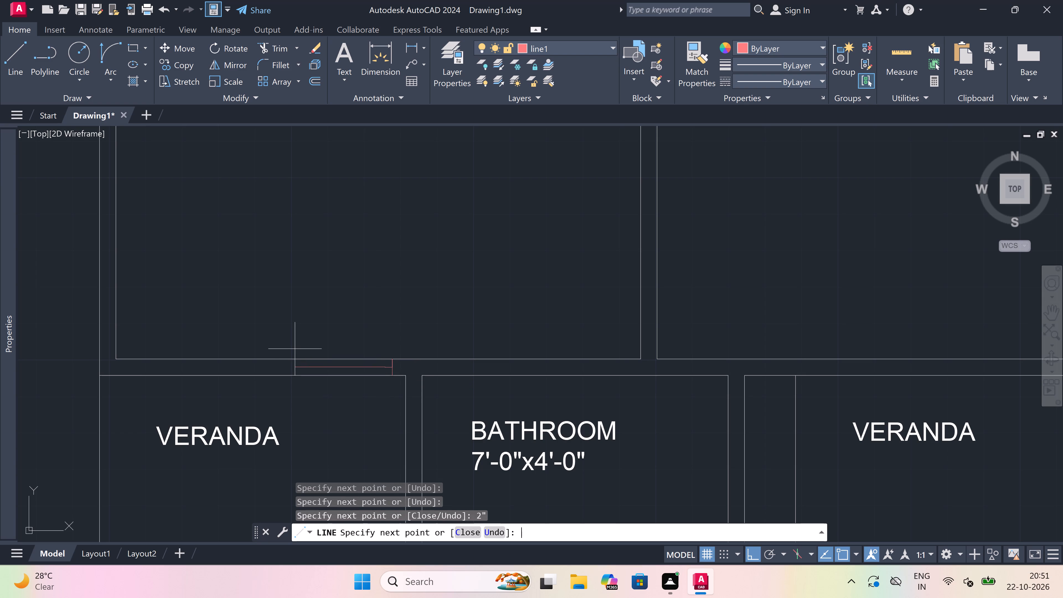
key(2)
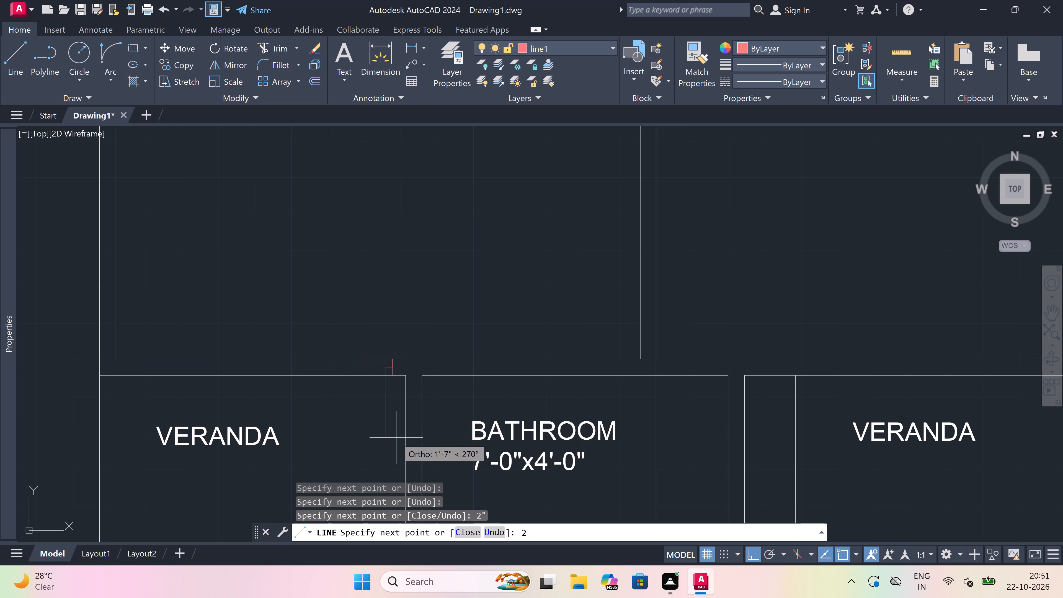
text(')
key(space)
key(Escape)
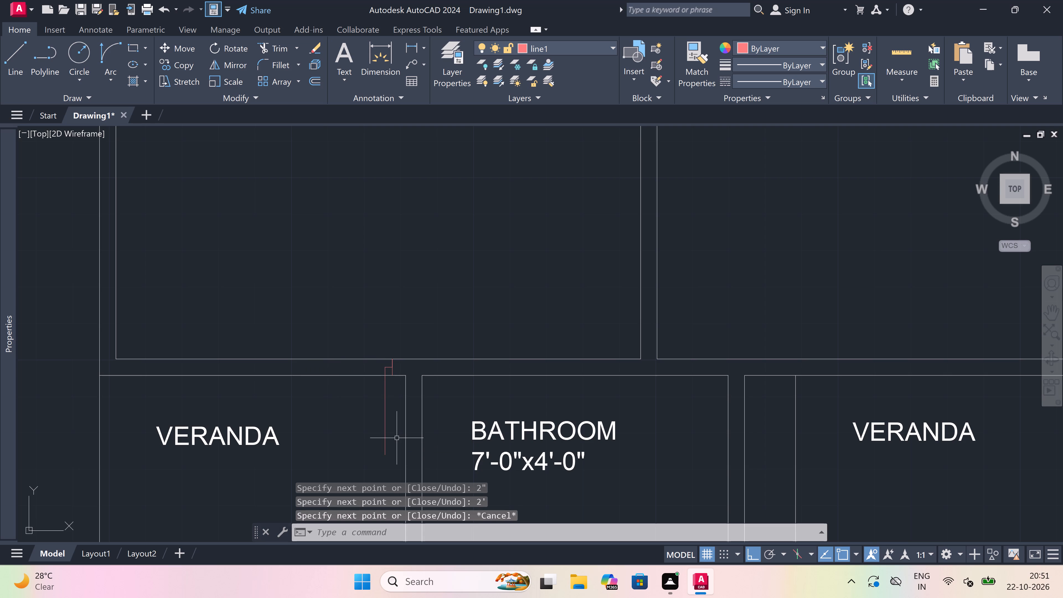
Draw the veranda door's opposite jamb line across the wall, with a 2" stub from its midpoint toward the leaf.
key(space)
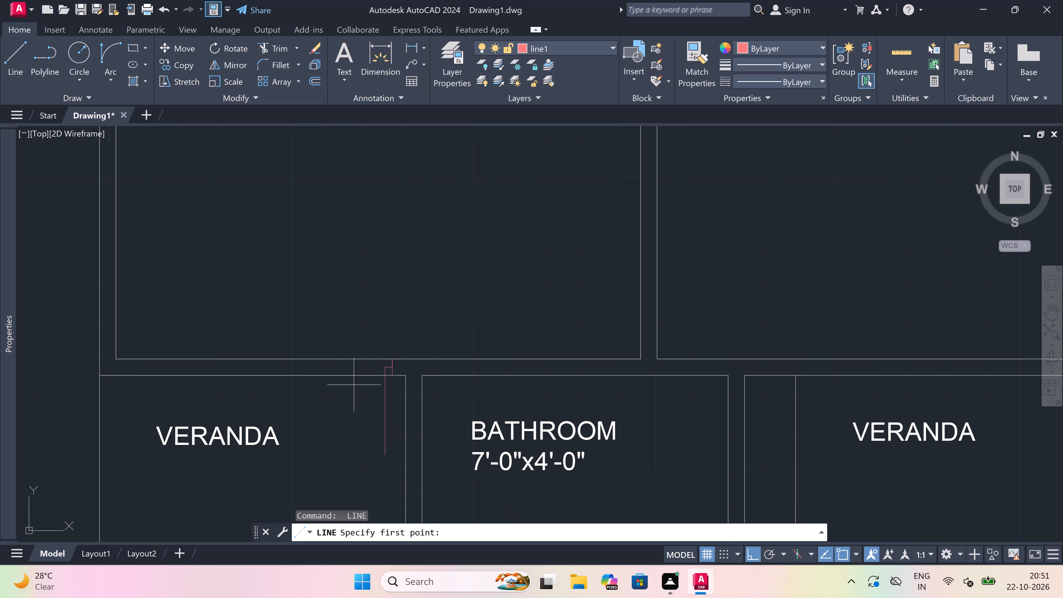
click(307, 375)
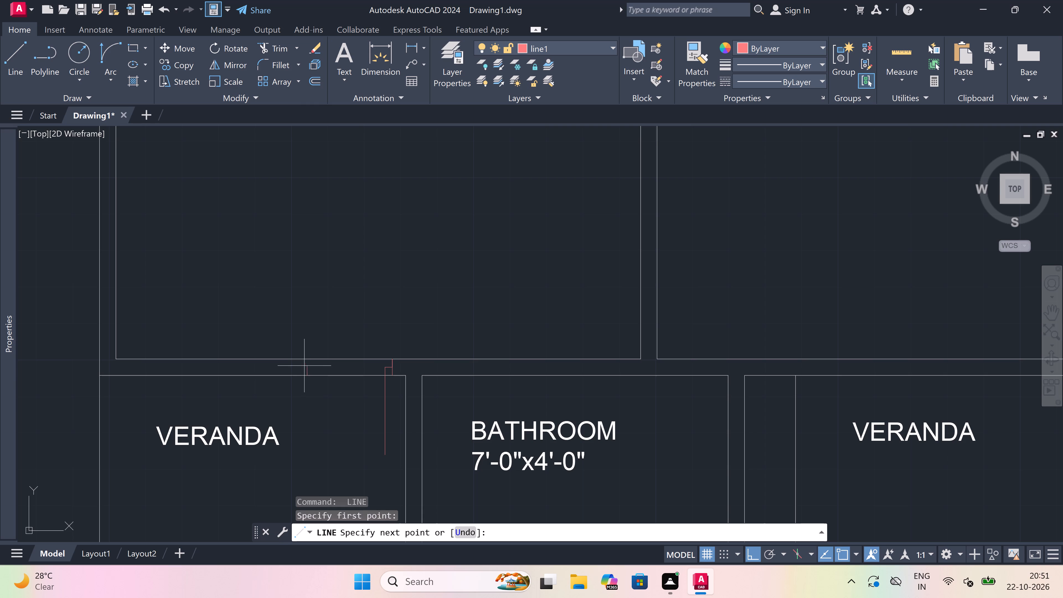
click(308, 361)
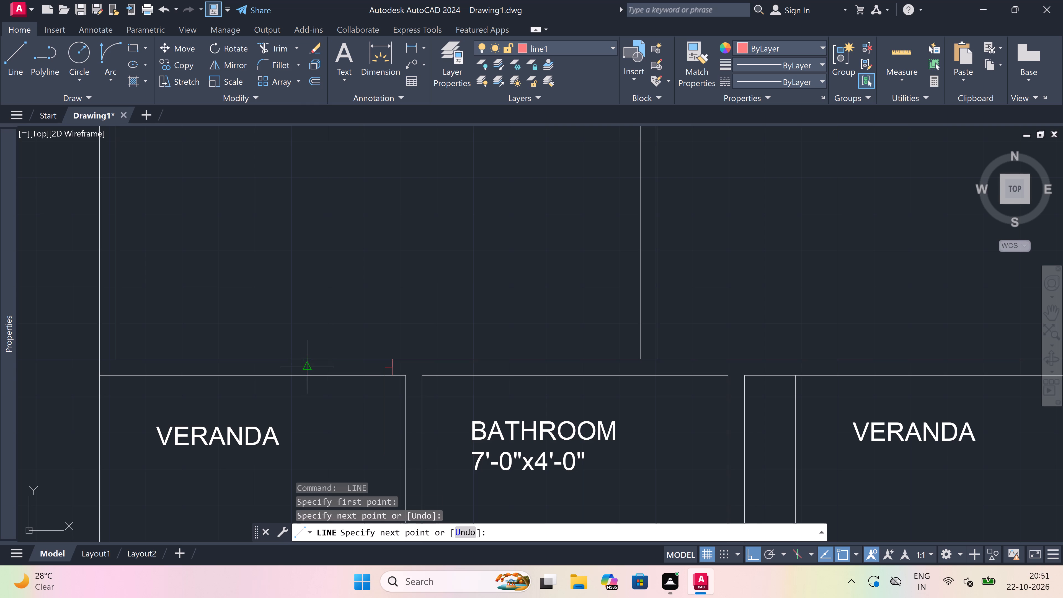
click(308, 369)
scroll(309, 369, up, 2)
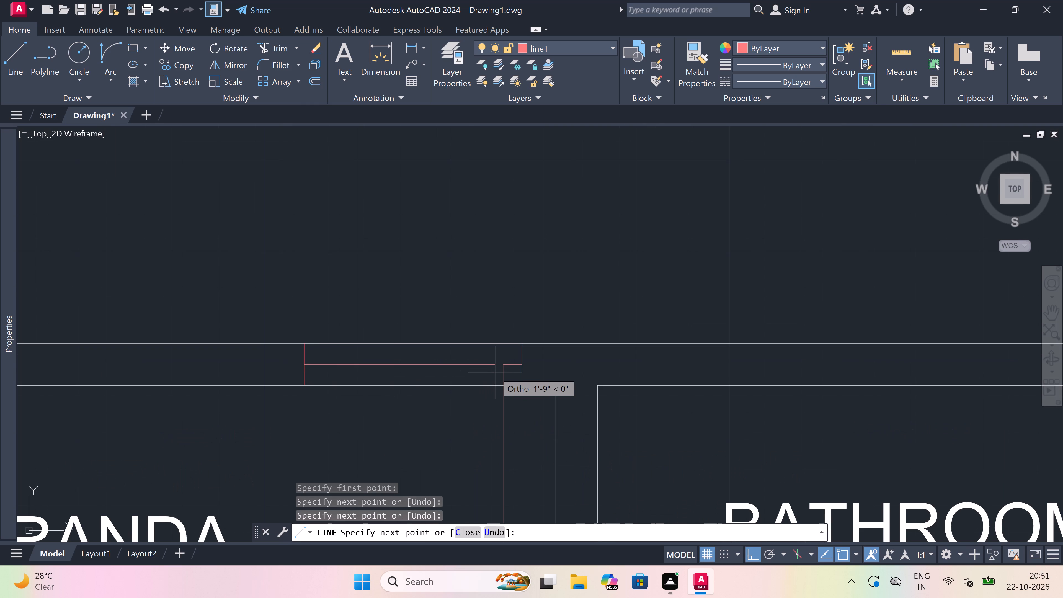
key(2)
text(")
key(space)
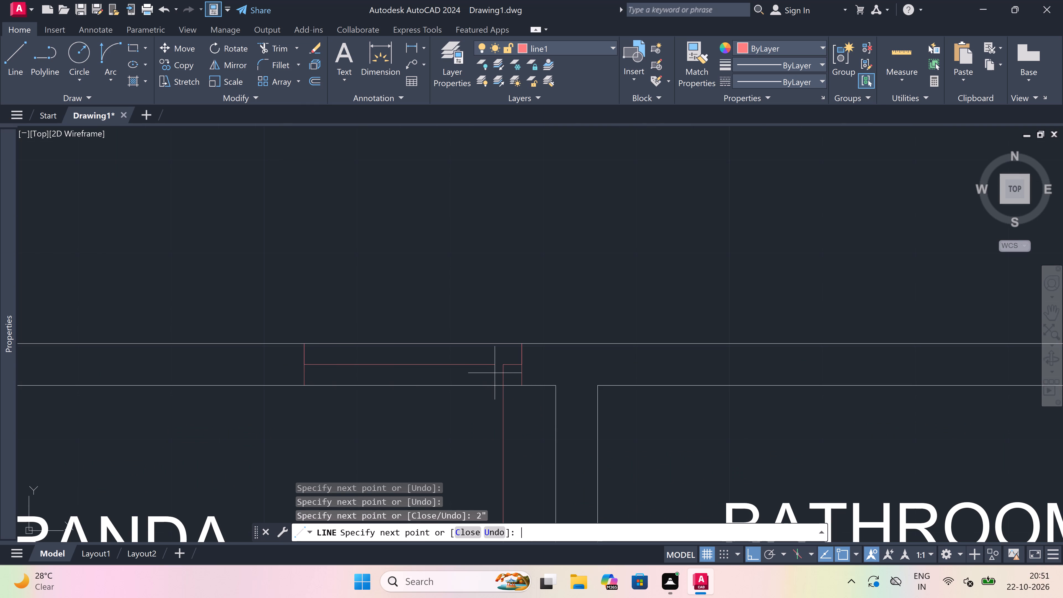
key(Escape)
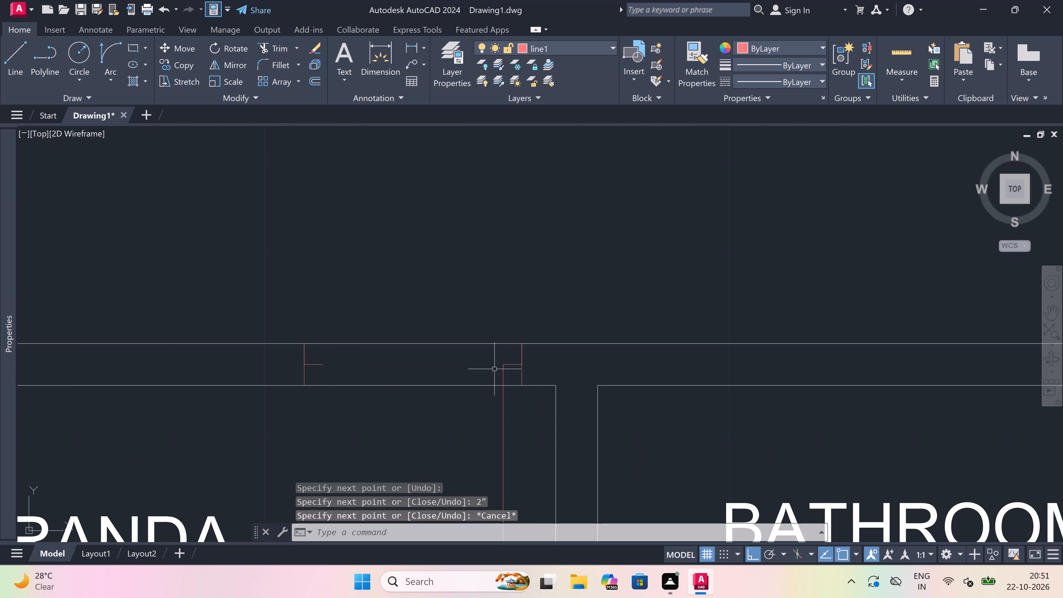
Draw the veranda door's start-end-direction swing arc from the leaf's free end to the opposite stub's end, with a horizontal start tangent.
scroll(462, 349, down, 4)
scroll(459, 375, up, 3)
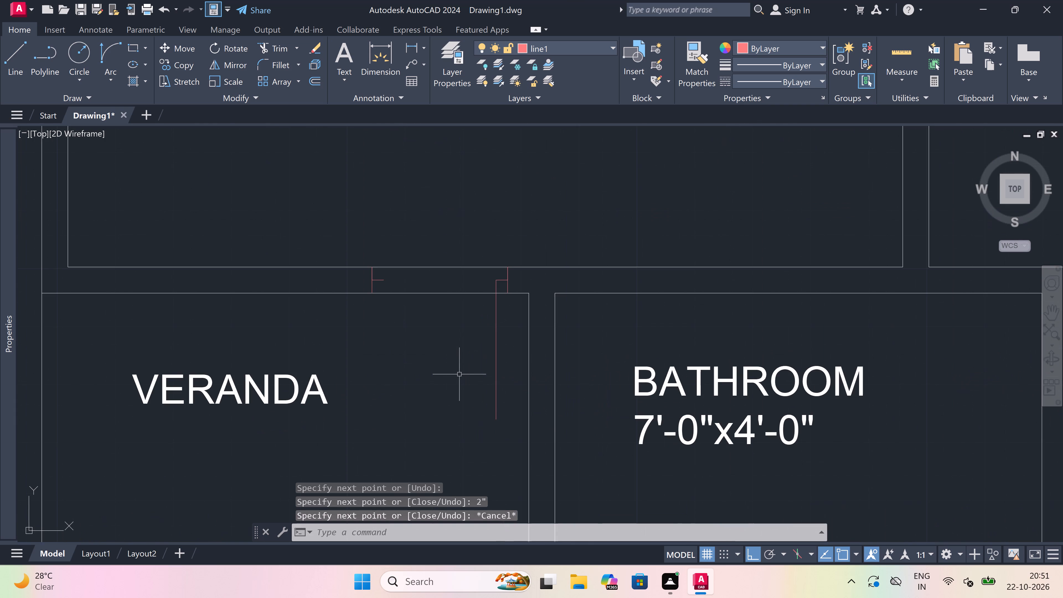
click(120, 54)
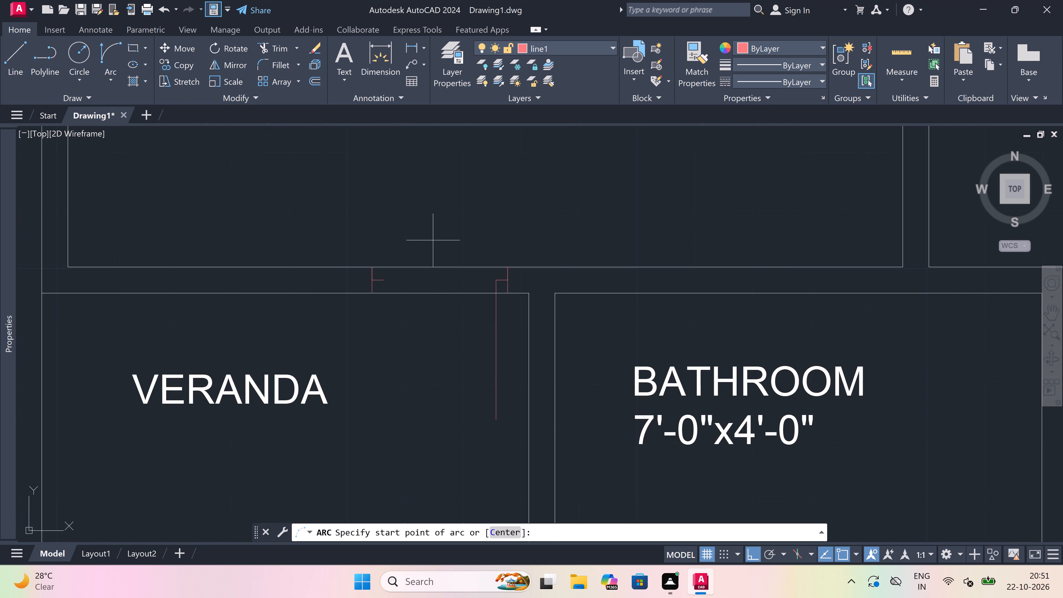
drag(494, 419, 473, 405)
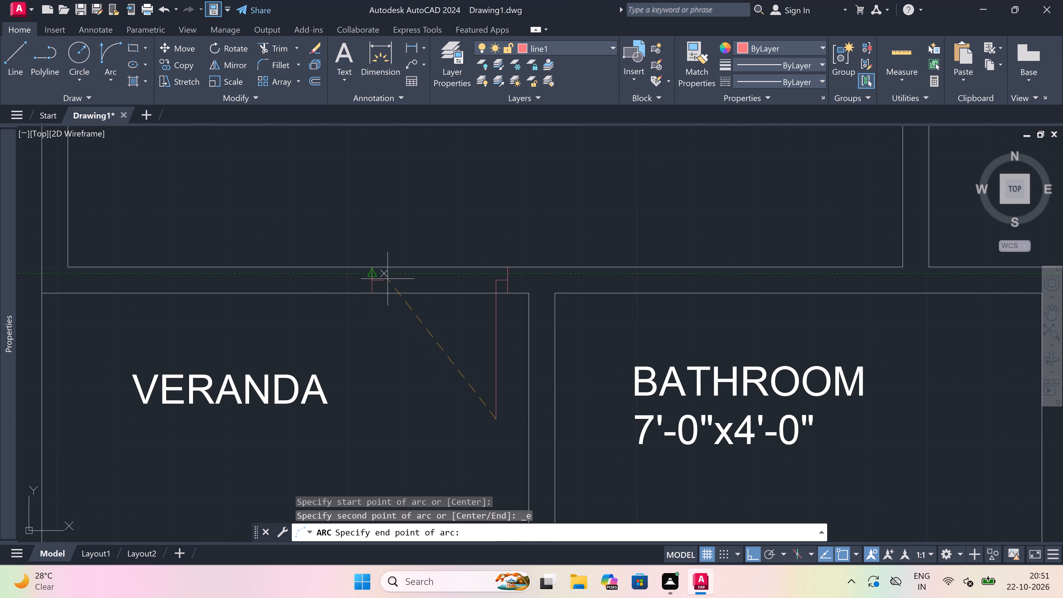
drag(386, 278, 386, 285)
click(343, 351)
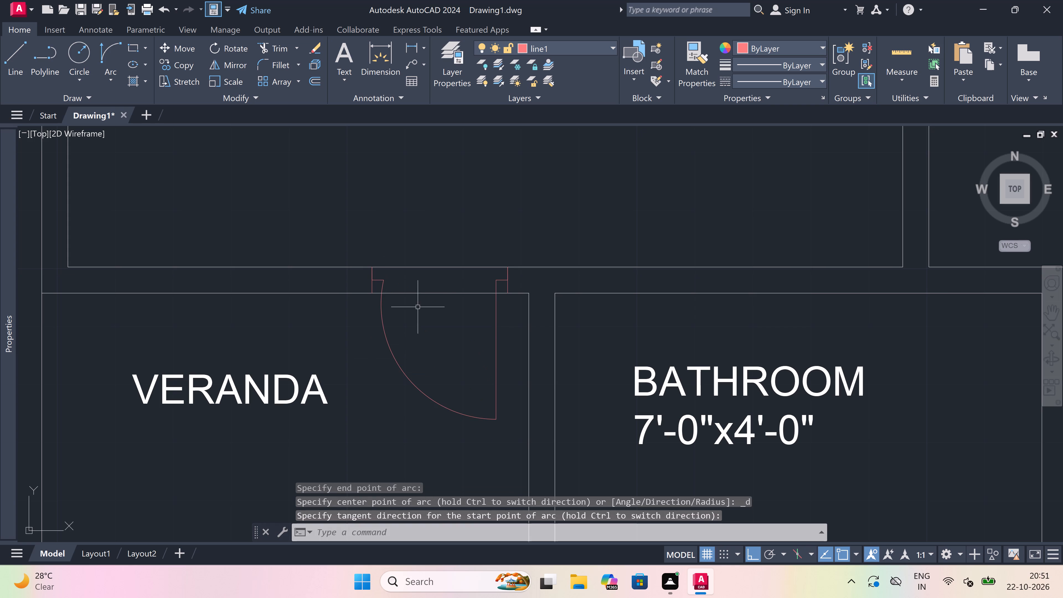
Trim the two wall lines across the new veranda door opening.
text(tr)
key(space)
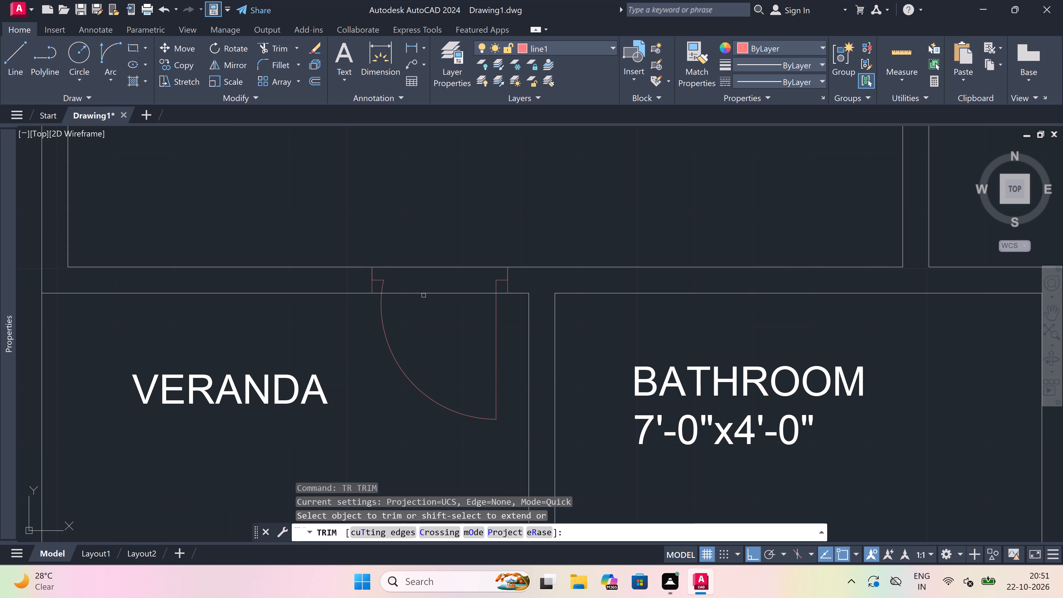
click(444, 240)
click(445, 321)
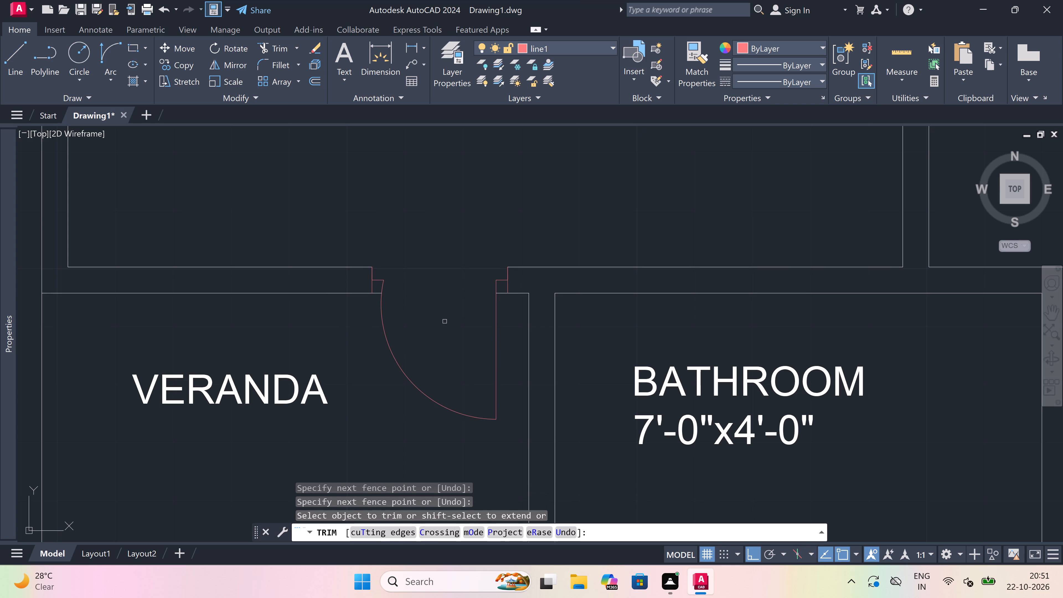
key(Escape)
Draw a jamb line across the adjacent bathroom's upper wall near its veranda-side corner, with a 2" stub and a 2' leaf into the bathroom.
text(l)
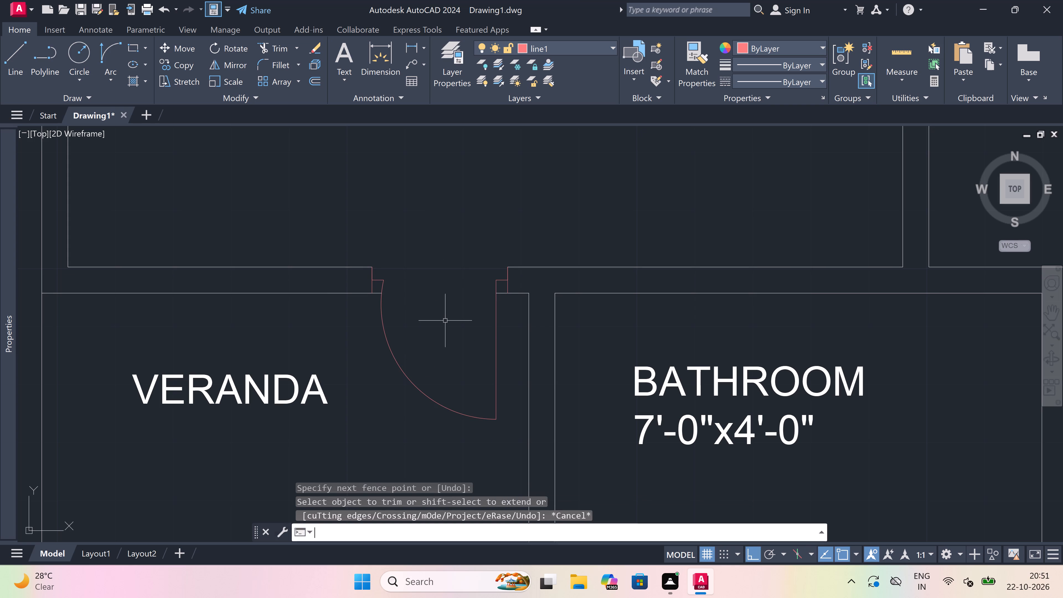
key(space)
scroll(447, 316, down, 1)
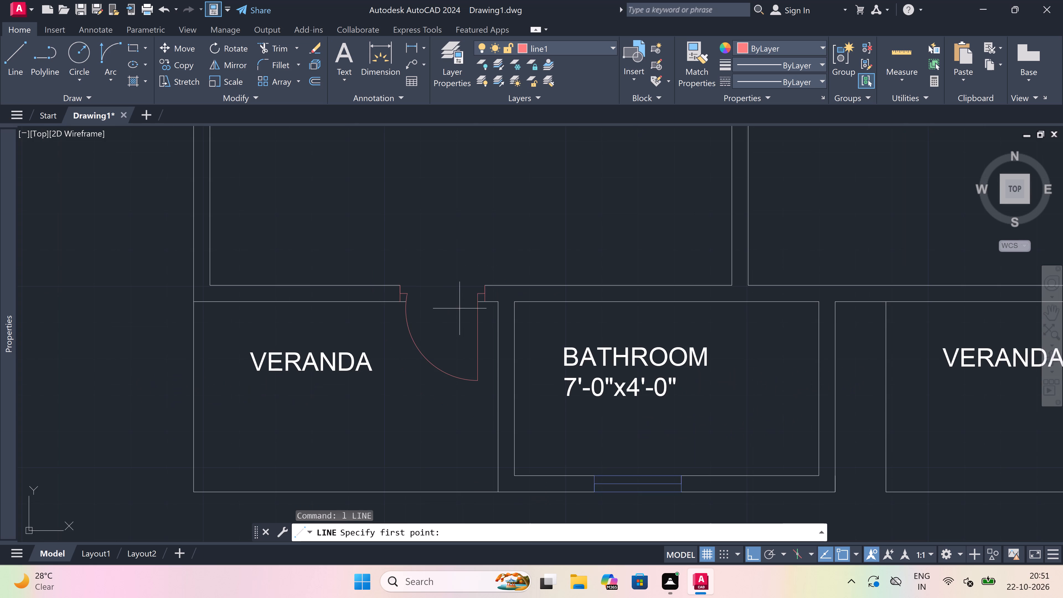
scroll(535, 302, up, 1)
click(529, 299)
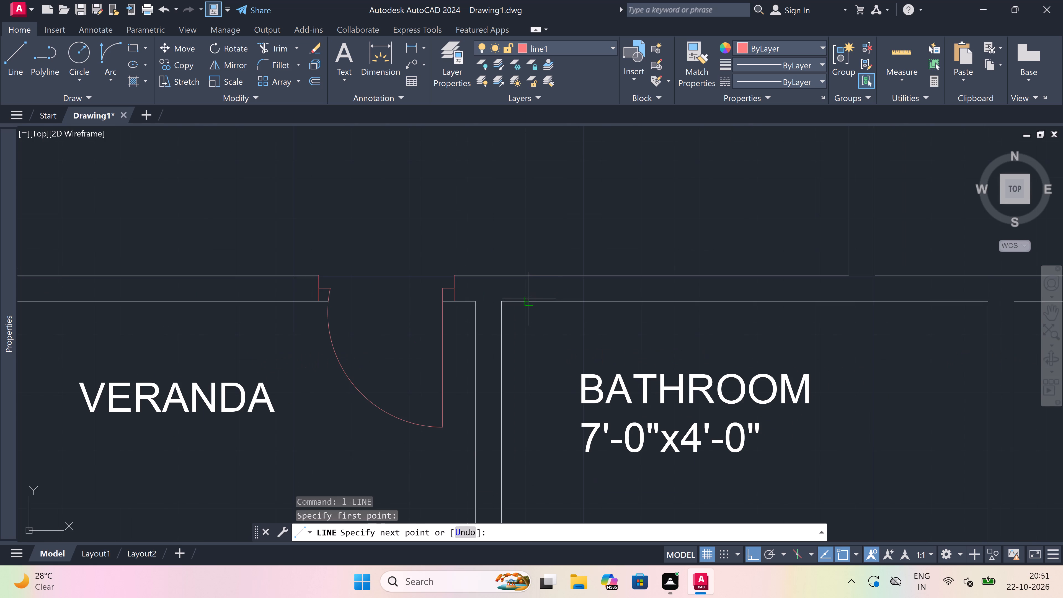
click(531, 276)
click(528, 284)
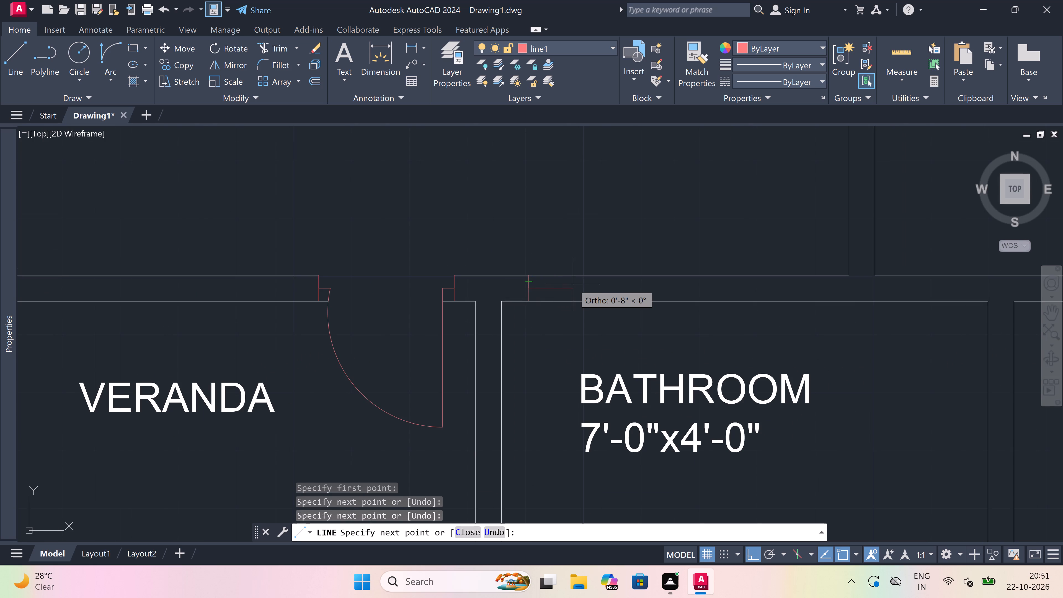
key(2)
text(")
key(space)
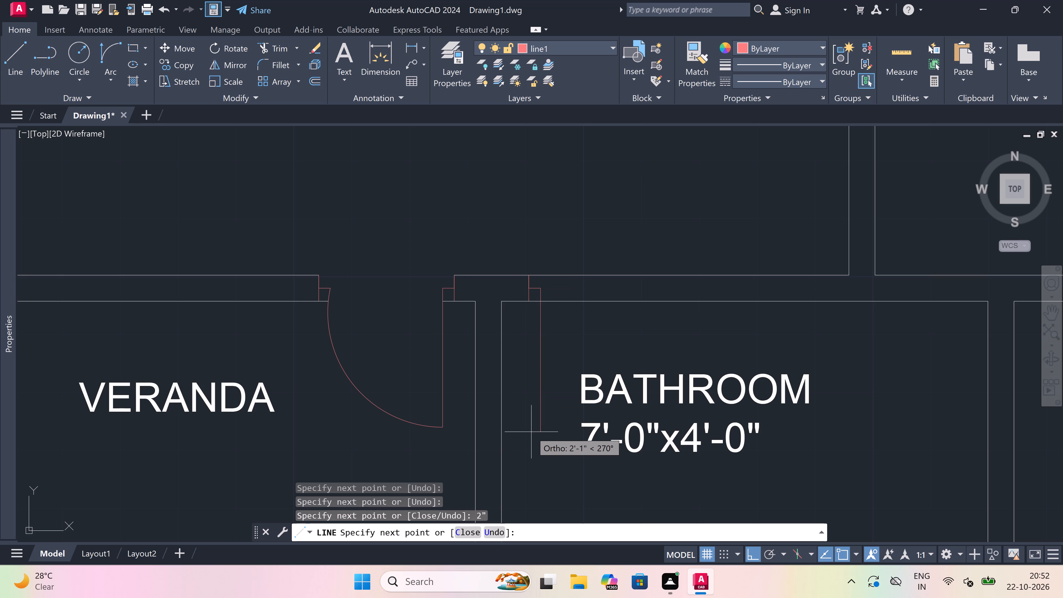
text(2')
key(space)
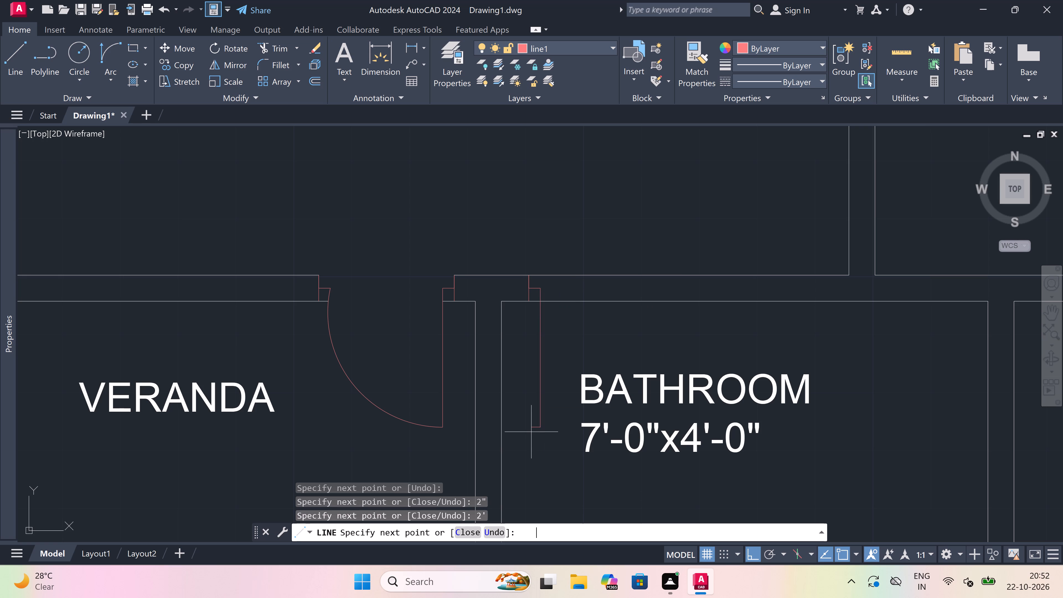
key(Escape)
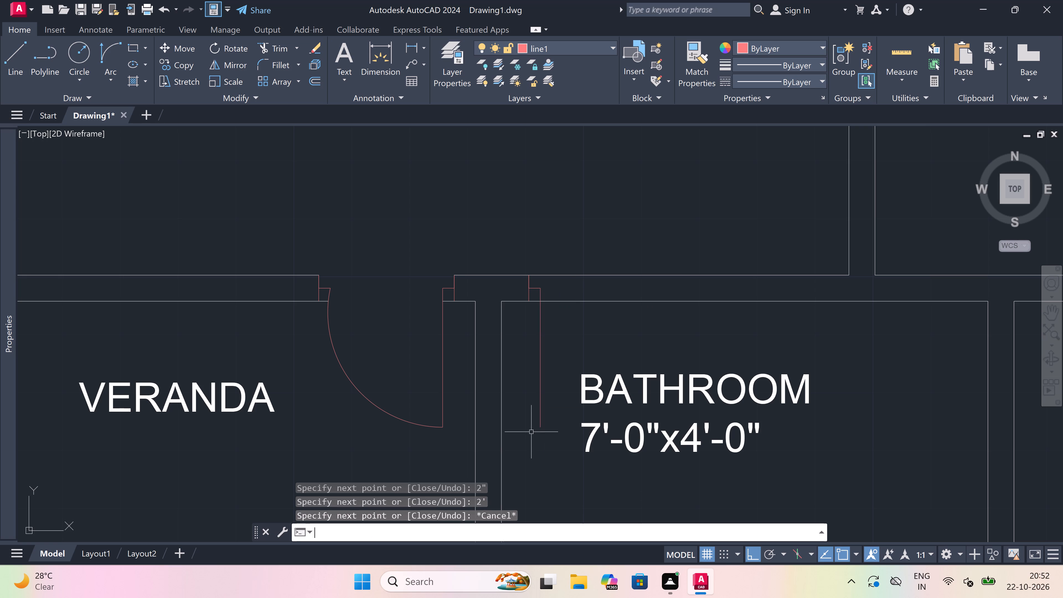
Draw the bathroom door's opposite jamb line across the upper wall, with a 2" stub from its midpoint toward the leaf.
key(space)
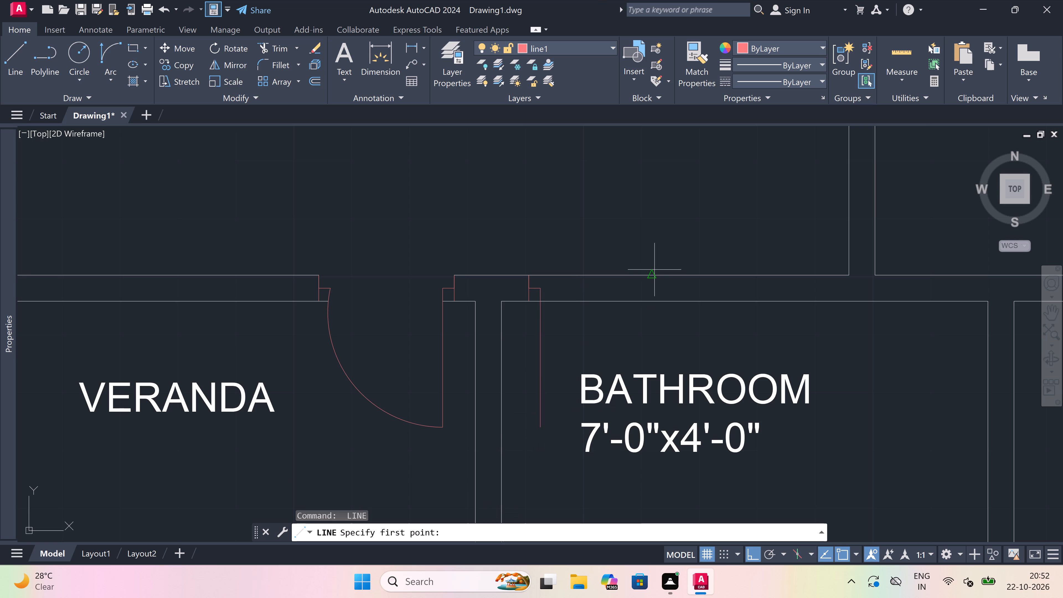
click(669, 275)
click(671, 298)
click(672, 289)
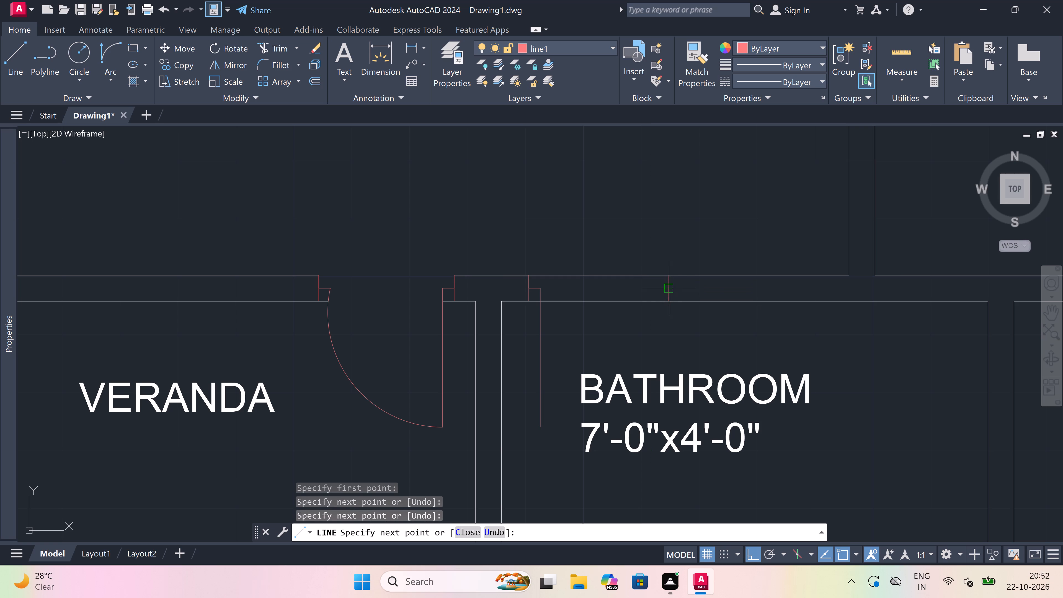
key(2)
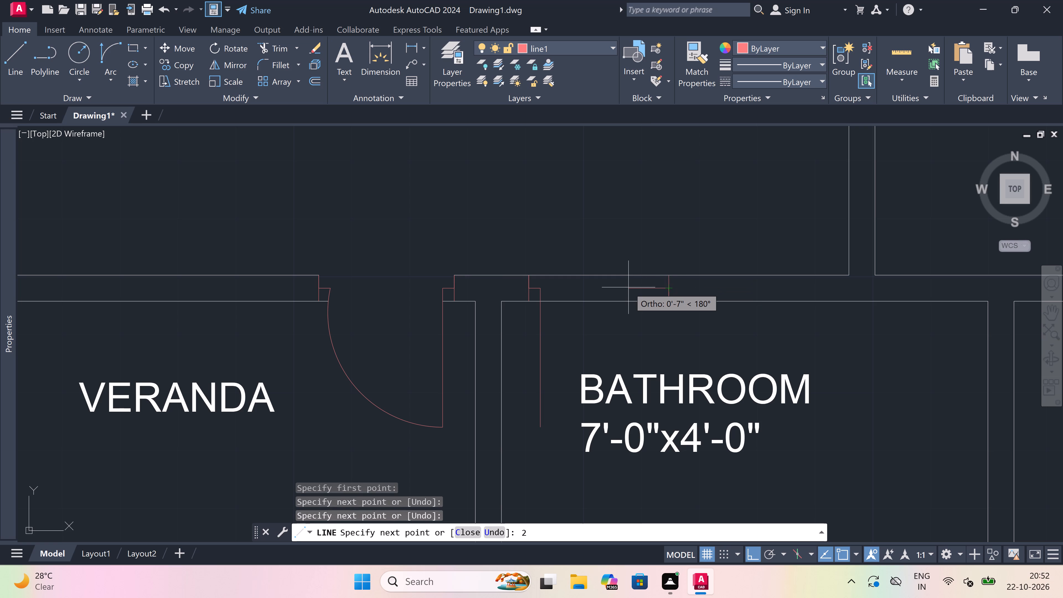
text(")
key(space)
key(Escape)
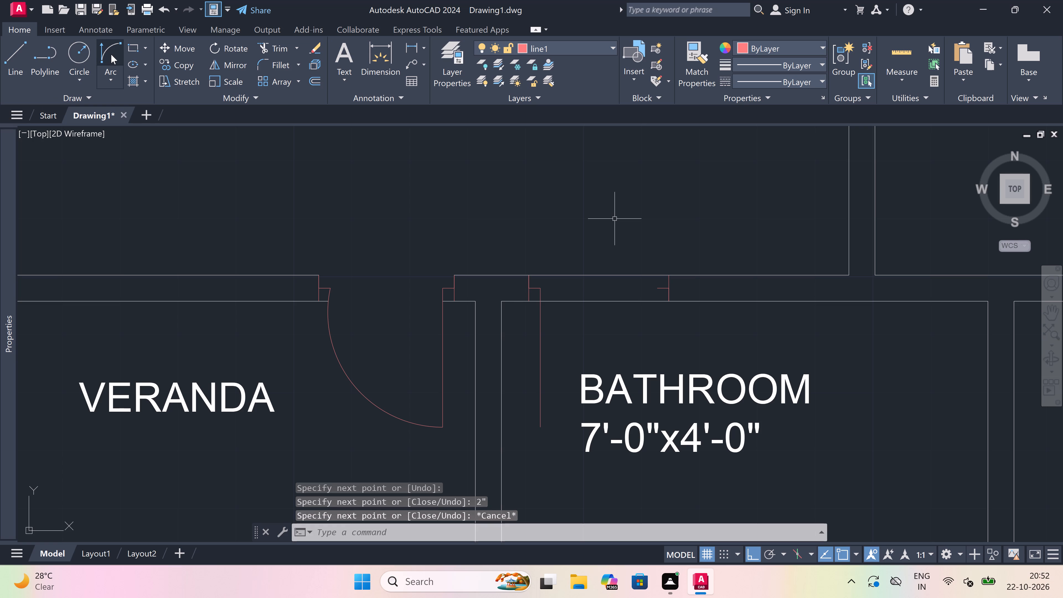
Draw the bathroom door's start-end-direction swing arc from the leaf's free end to the opposite stub's end, with a horizontal start tangent.
drag(112, 54, 116, 55)
scroll(462, 294, down, 3)
scroll(511, 320, up, 3)
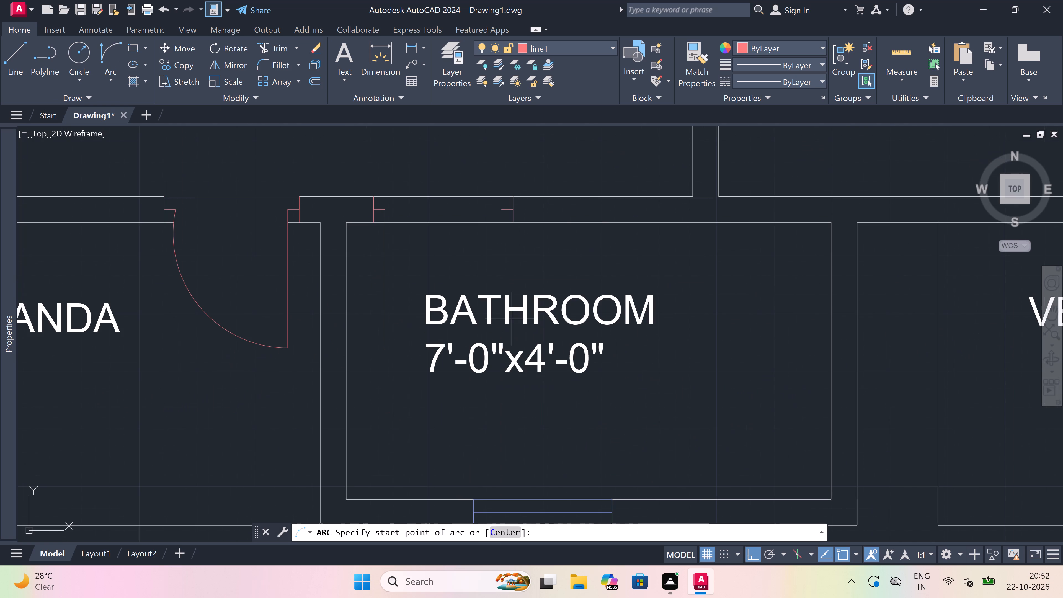
scroll(423, 218, up, 1)
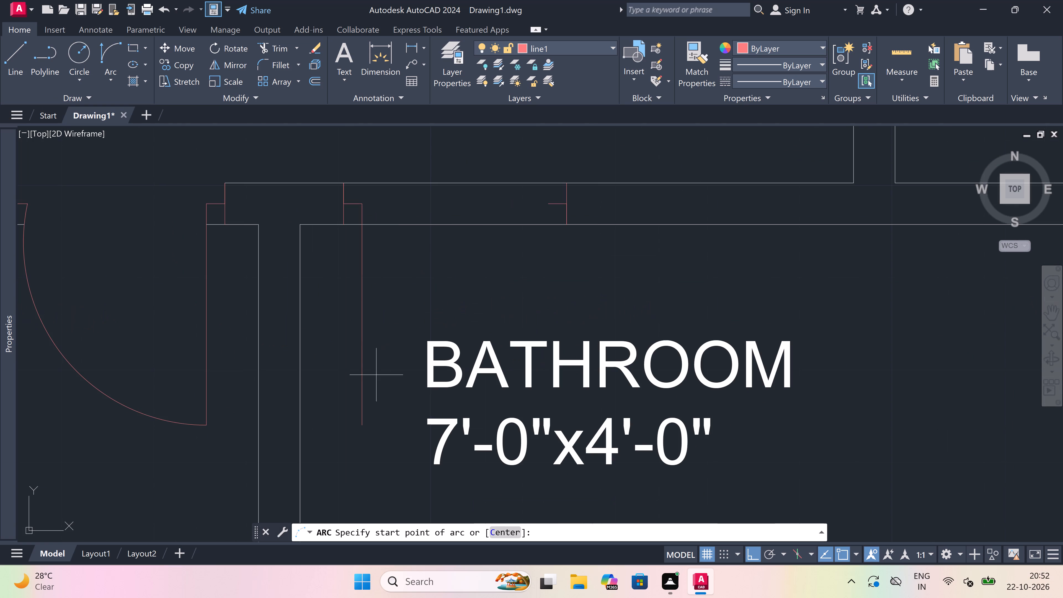
drag(363, 427, 367, 423)
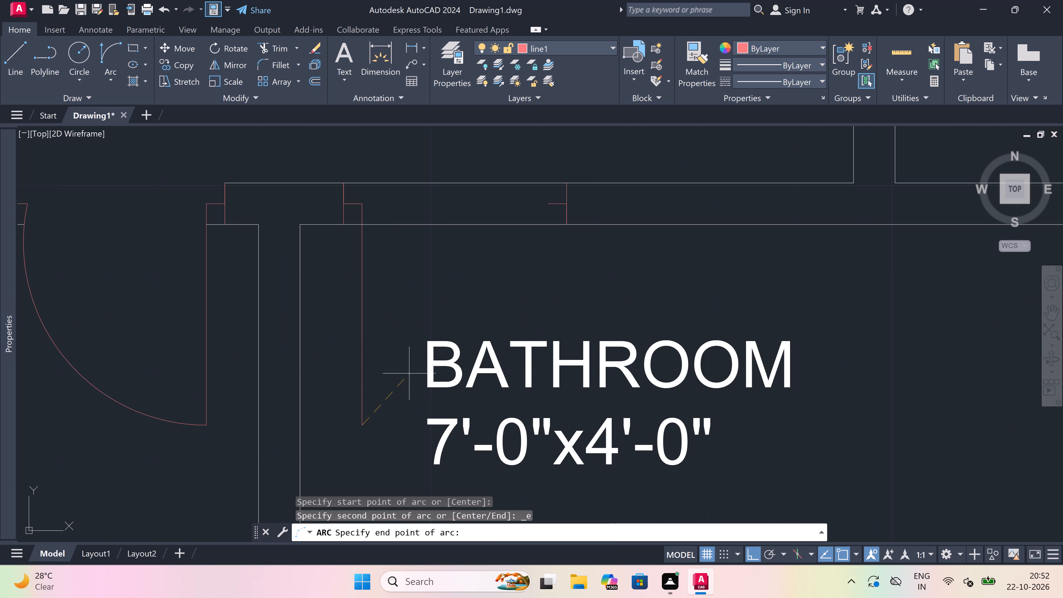
click(553, 201)
click(705, 312)
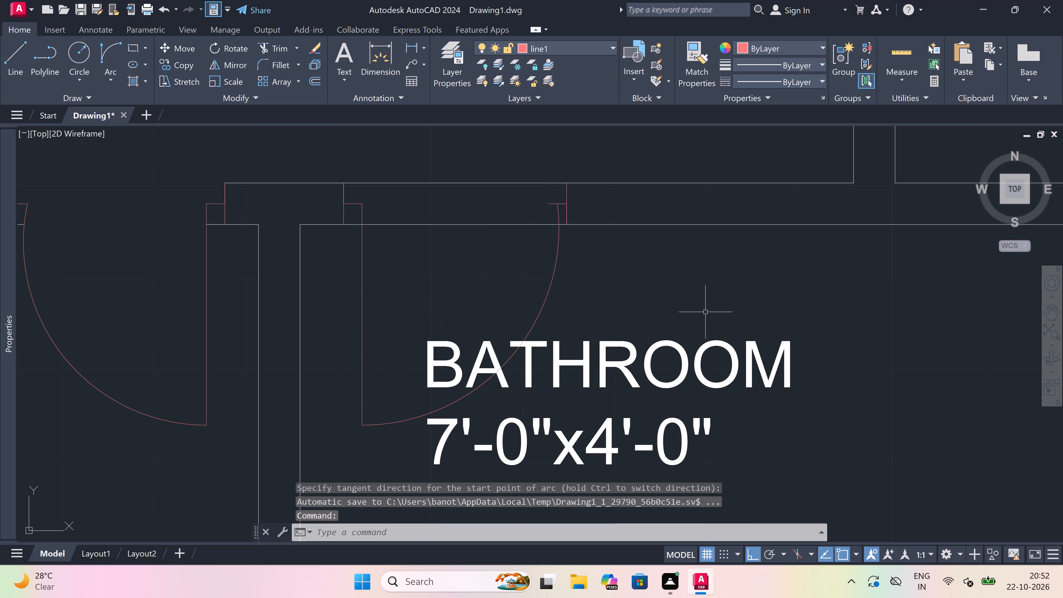
Trim the two wall lines across the new bathroom door opening.
text(tr)
key(space)
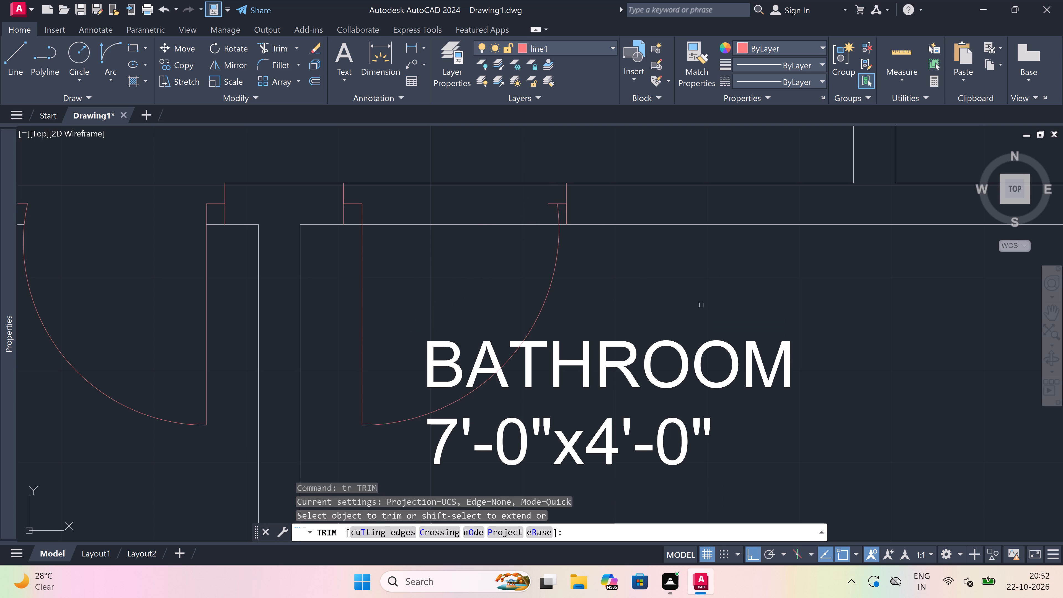
click(507, 167)
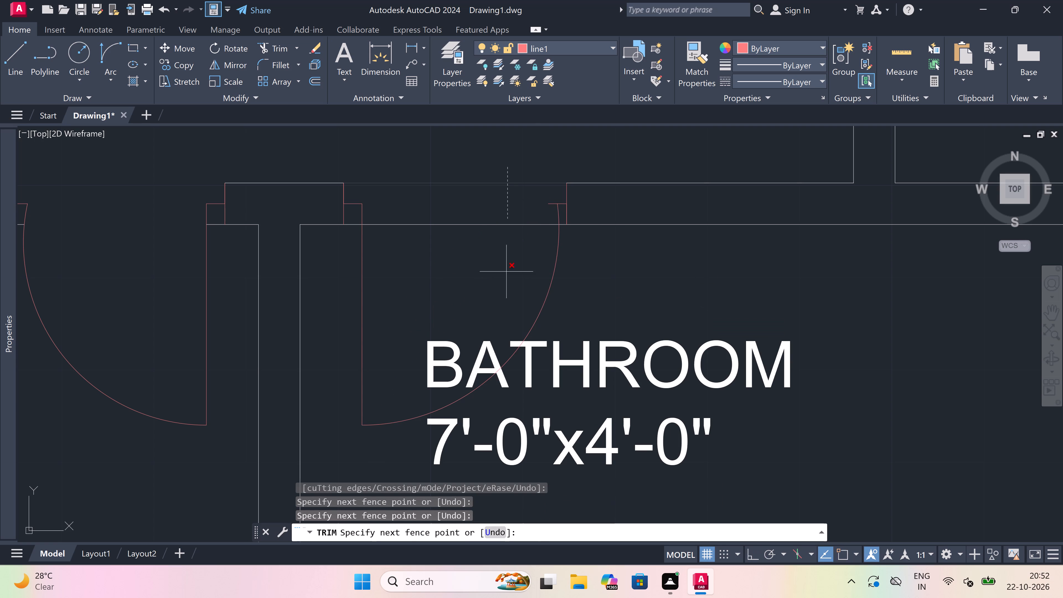
click(507, 298)
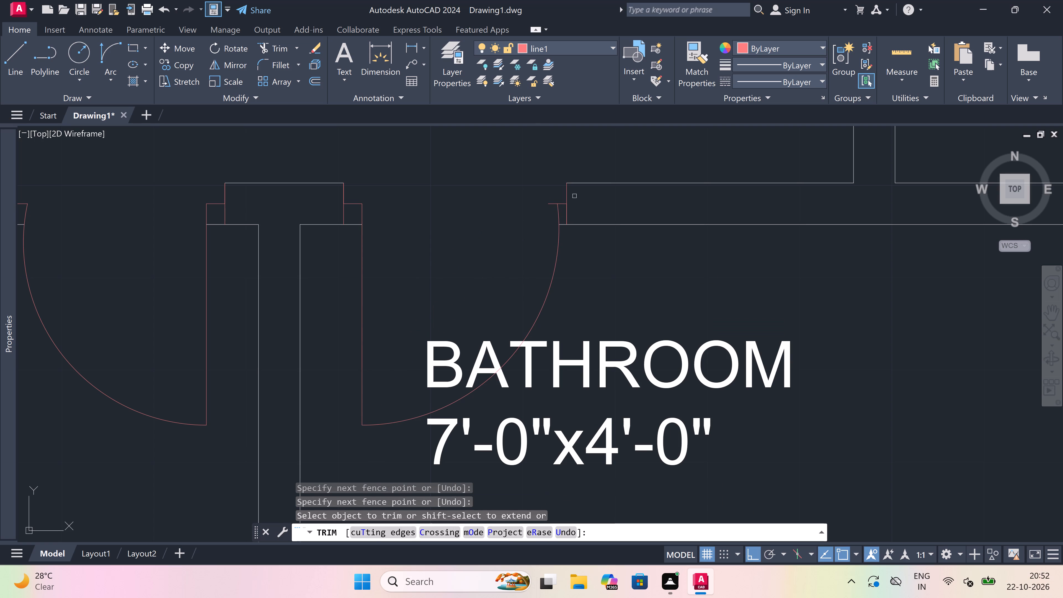
scroll(559, 195, up, 3)
click(550, 200)
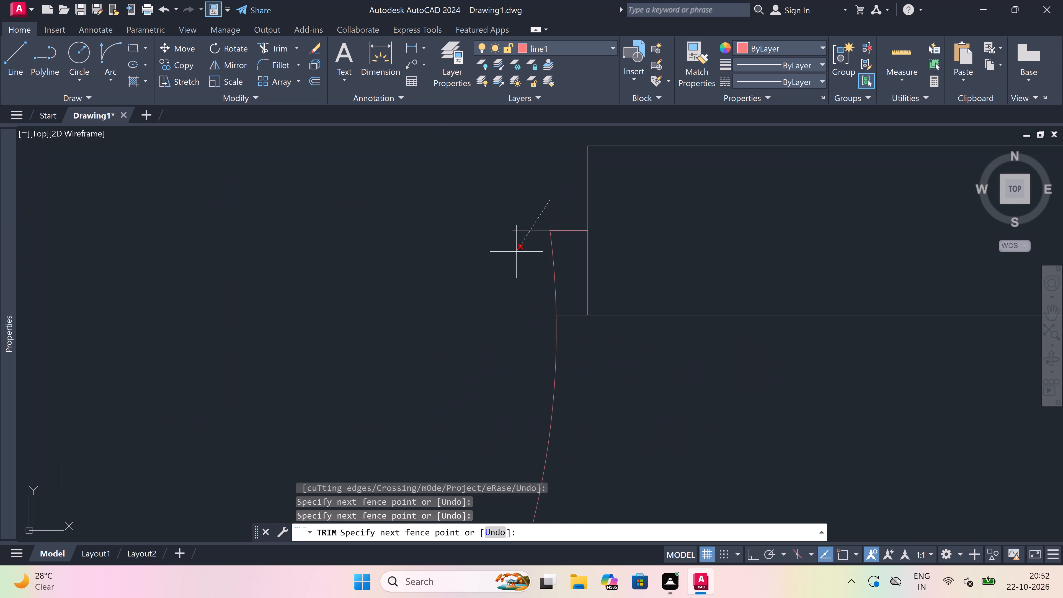
click(515, 253)
scroll(513, 246, down, 6)
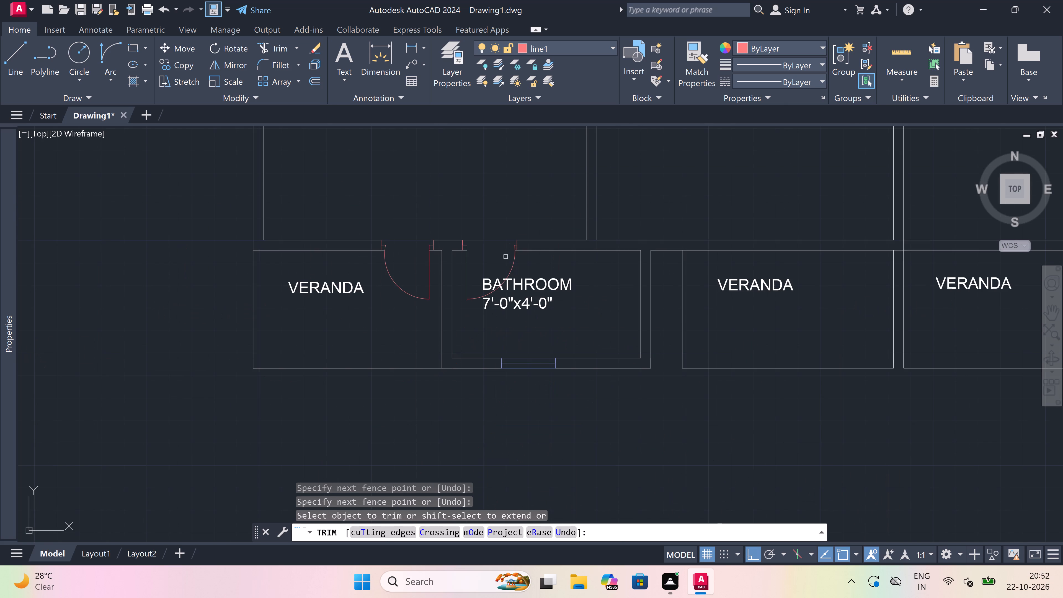
scroll(501, 269, up, 1)
key(Escape)
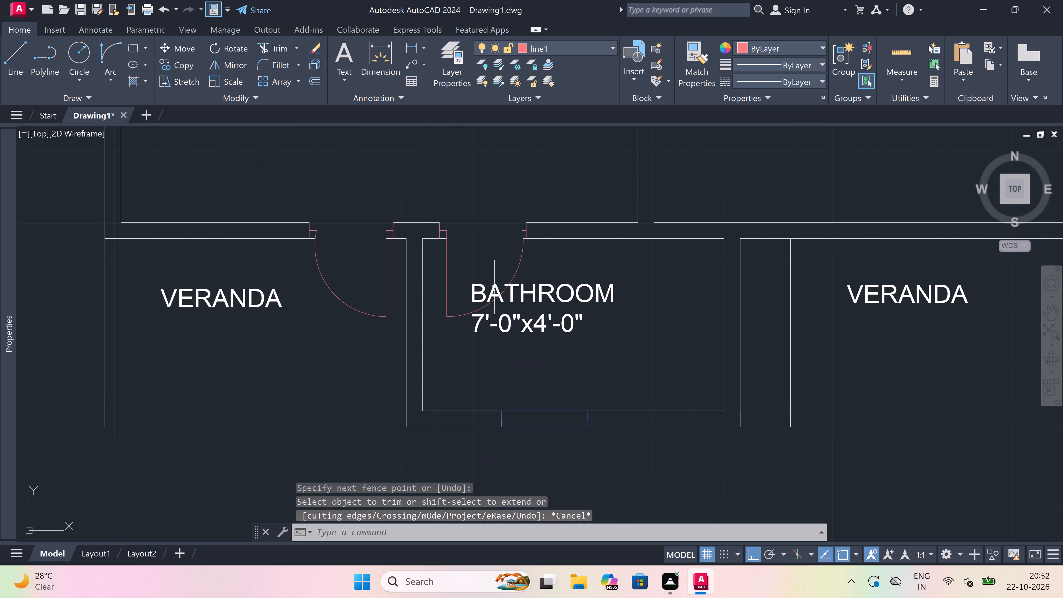
Move the BATHROOM 7'-0"x4'-0" label straight down inside the room, clear of the door swing.
click(483, 287)
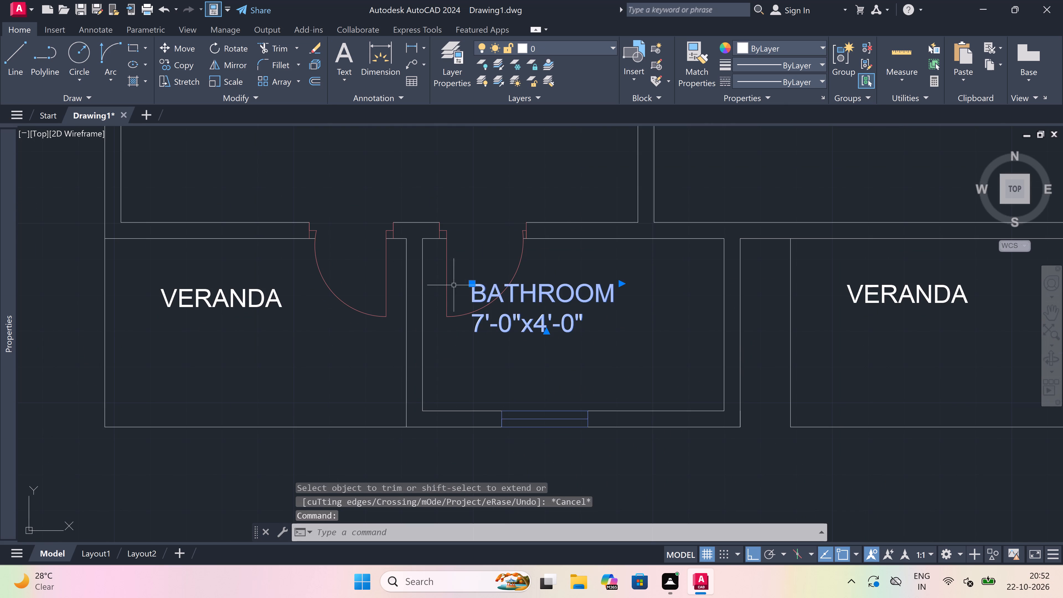
click(472, 284)
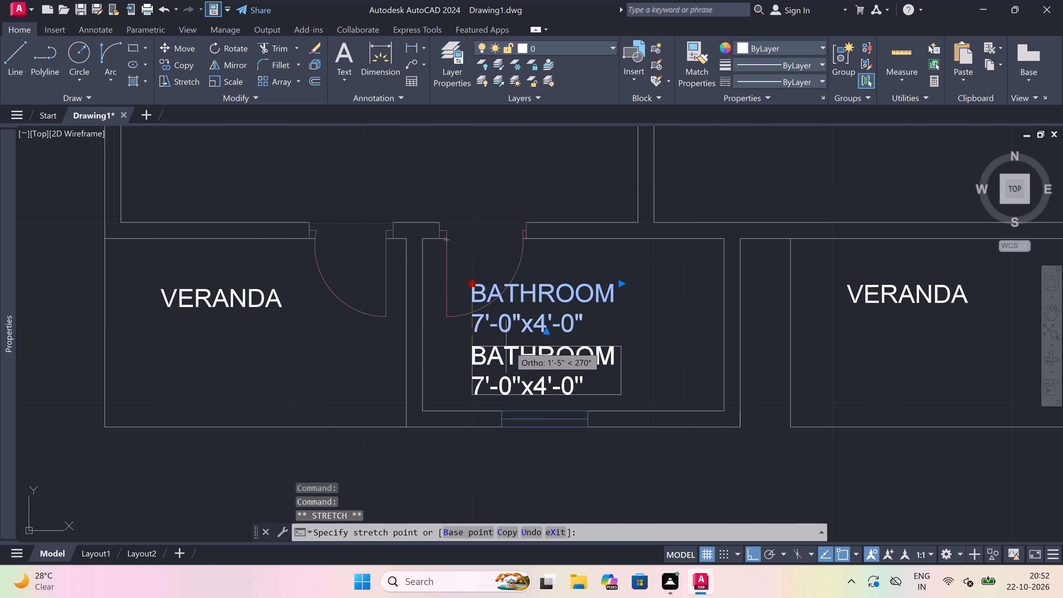
click(519, 344)
key(Escape)
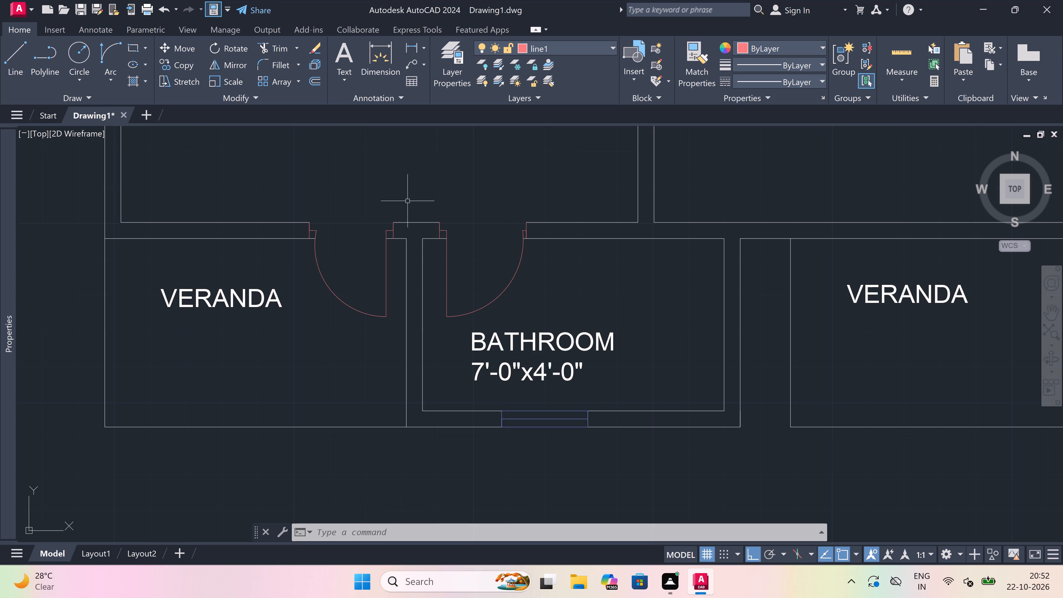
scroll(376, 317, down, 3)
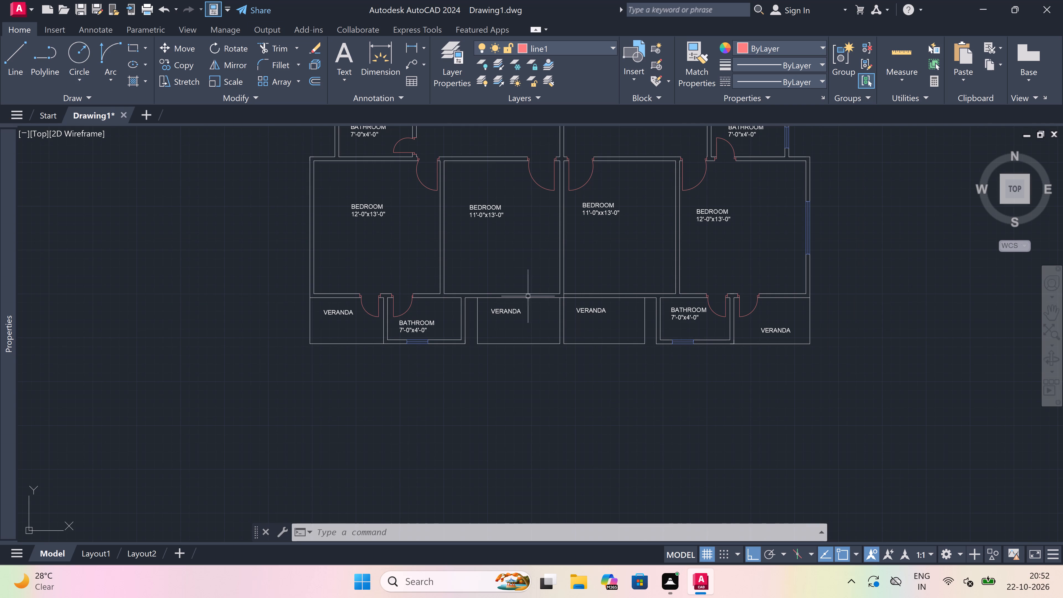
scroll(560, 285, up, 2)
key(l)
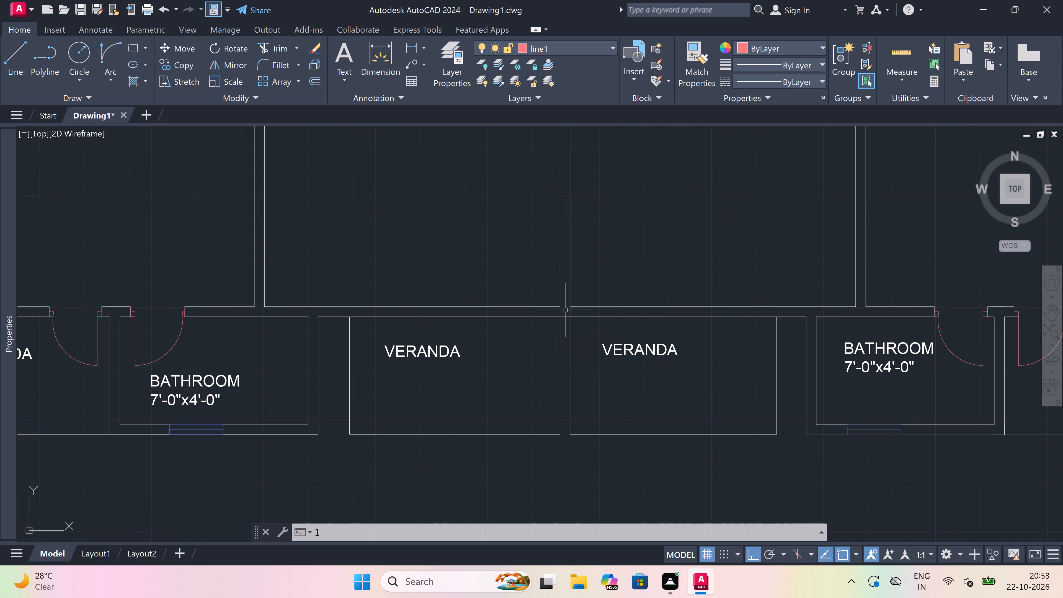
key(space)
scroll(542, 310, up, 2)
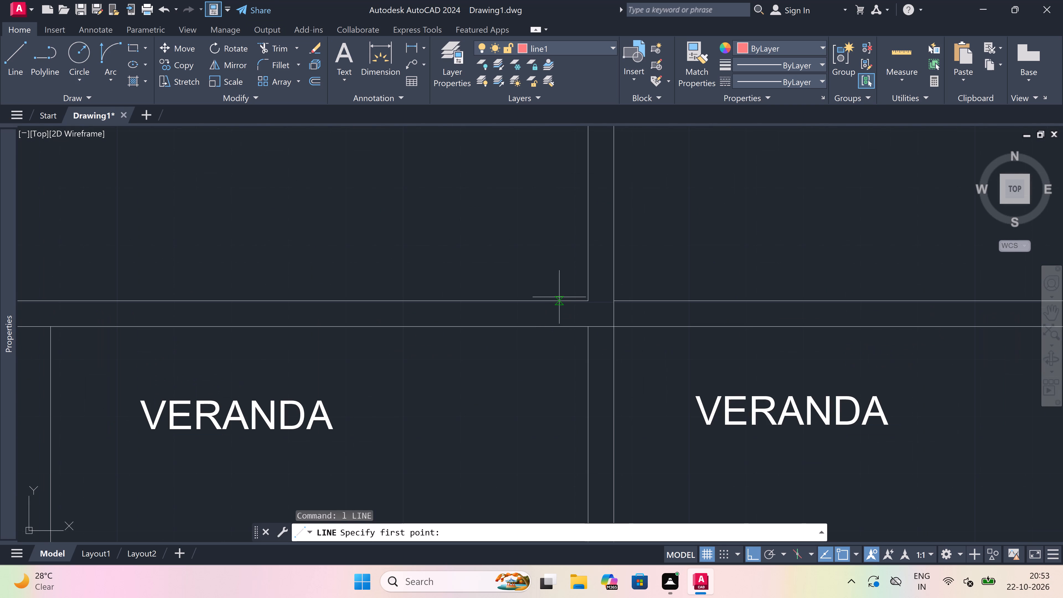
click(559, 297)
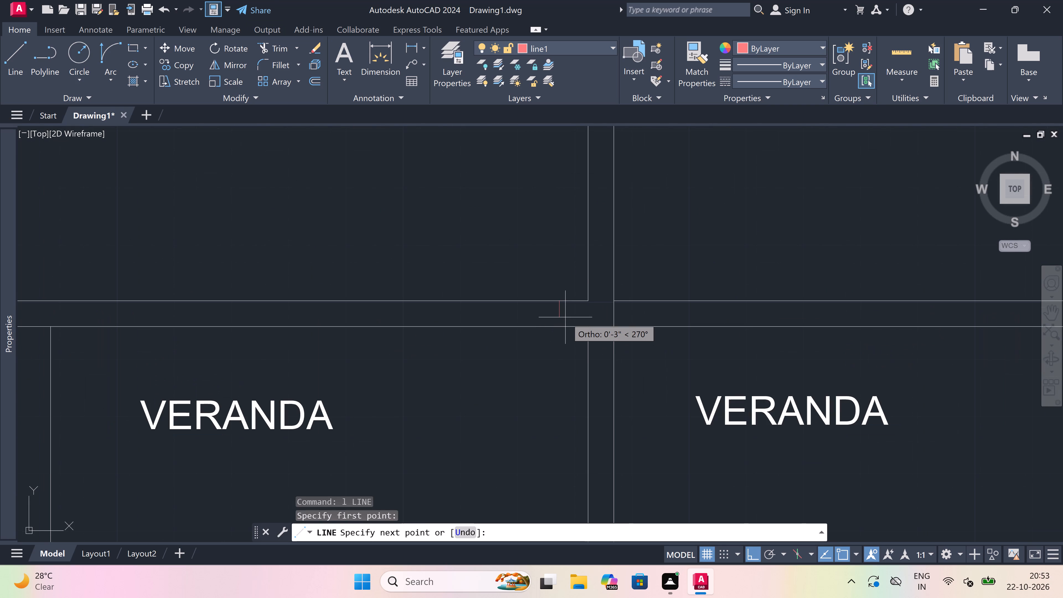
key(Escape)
Draw a jamb line across the left middle veranda's upper wall near the shared partition, with a 2" stub and a 2' leaf into the veranda.
key(space)
click(564, 305)
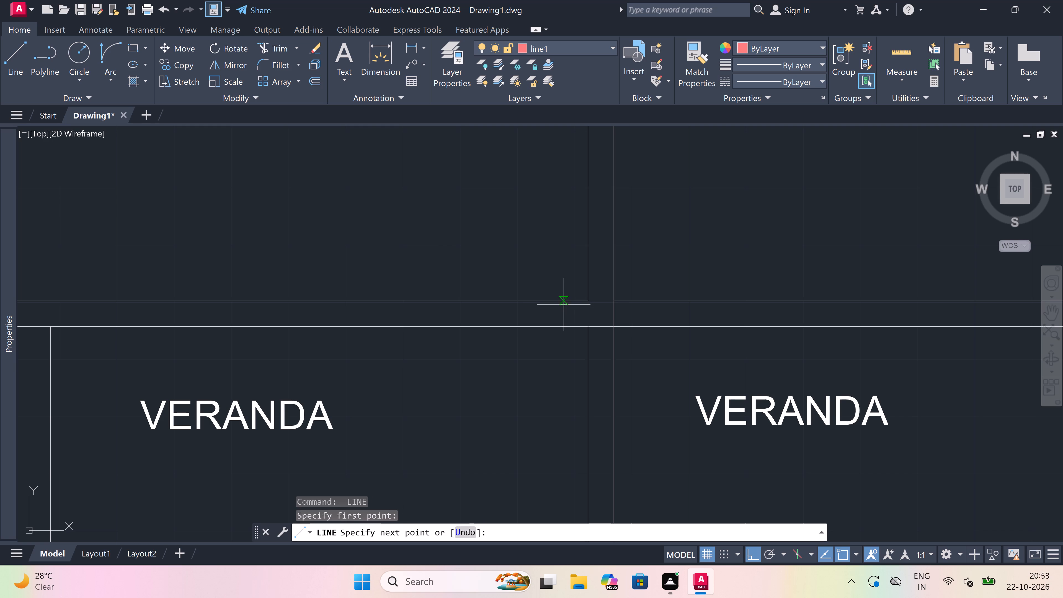
click(563, 320)
click(564, 317)
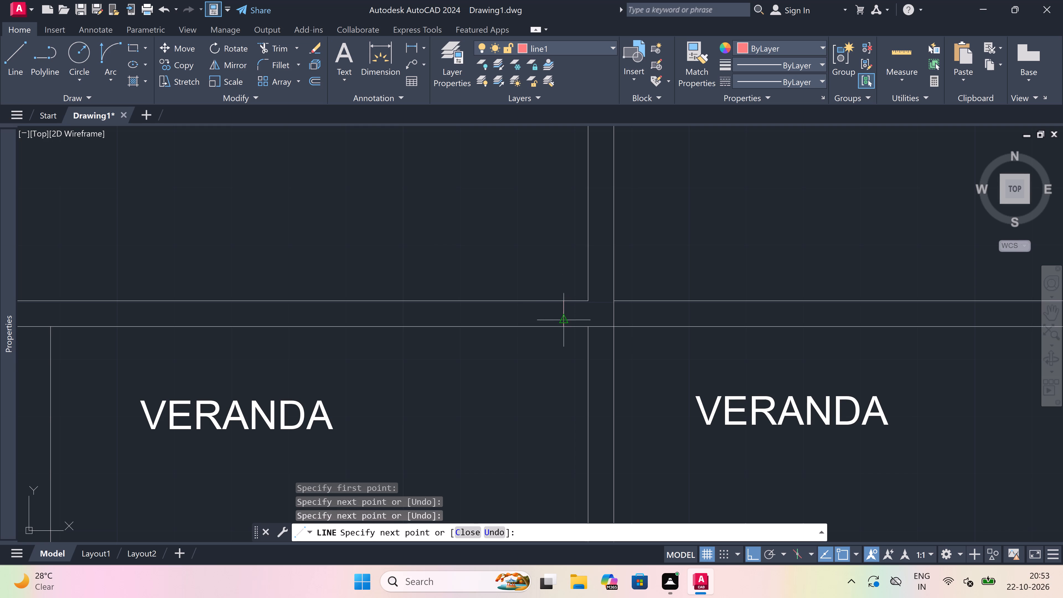
text(2")
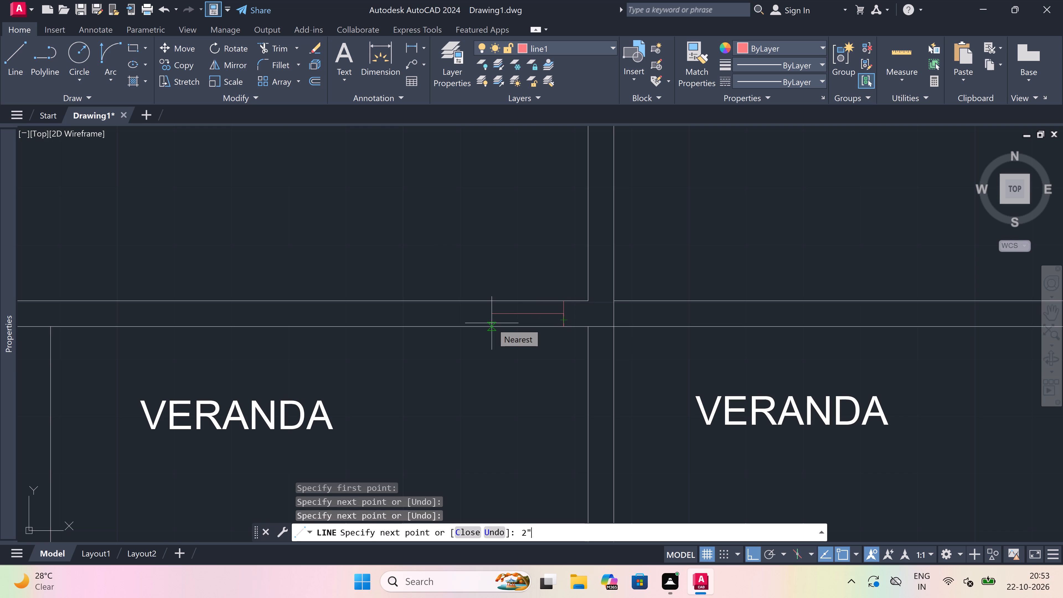
key(space)
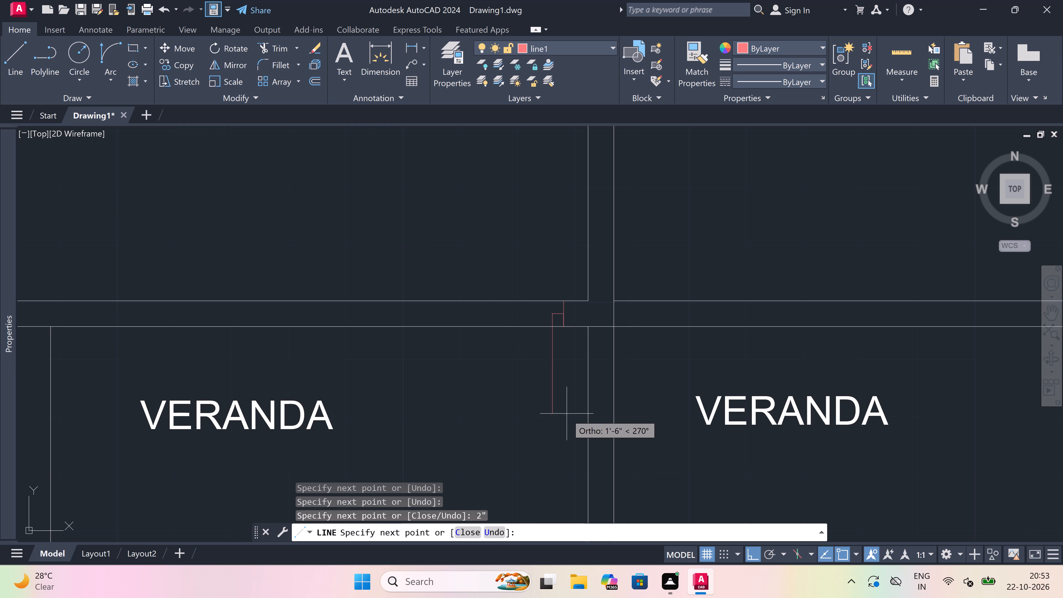
text(2')
key(space)
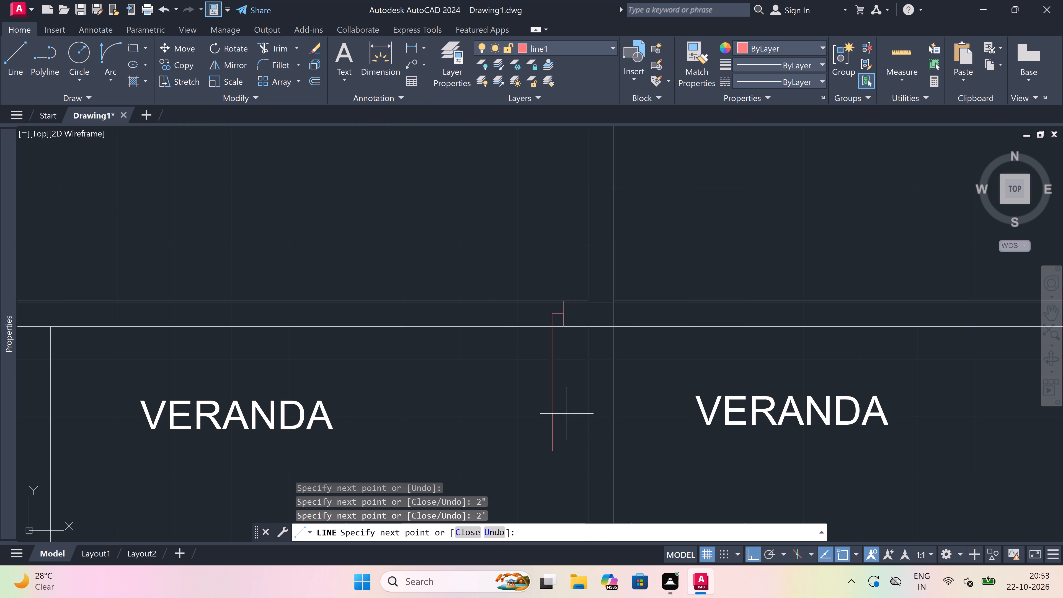
key(Escape)
Draw this middle veranda door's opposite jamb line across the wall, with a 2" stub from its midpoint toward the leaf.
key(space)
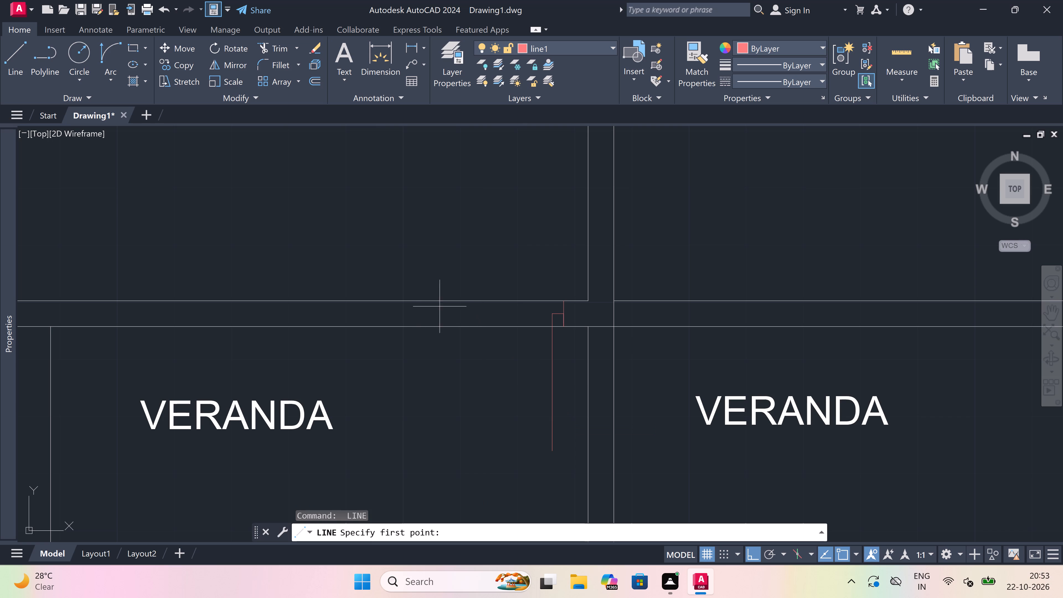
click(435, 301)
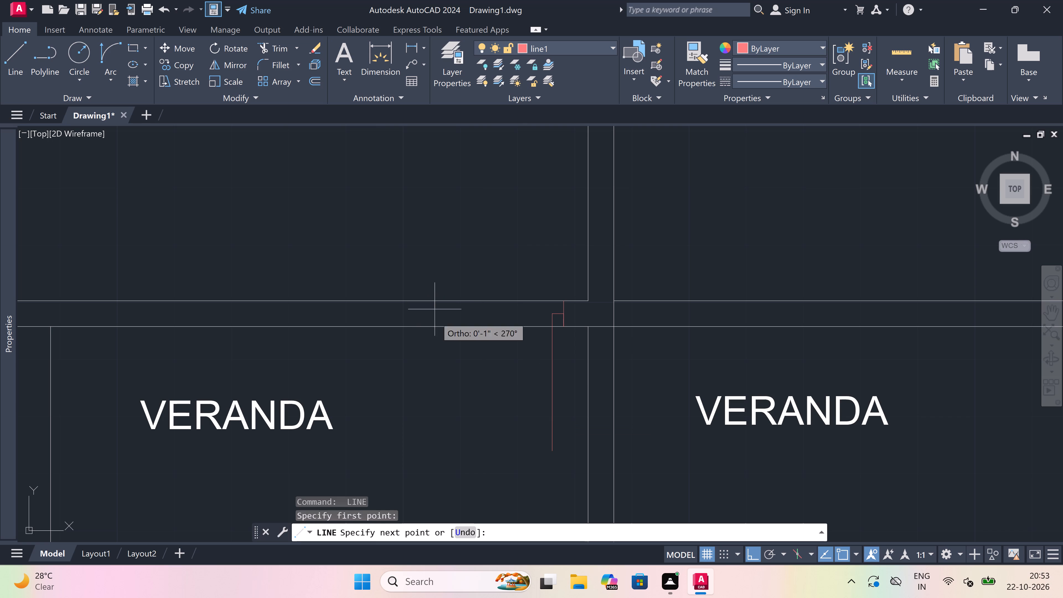
click(435, 321)
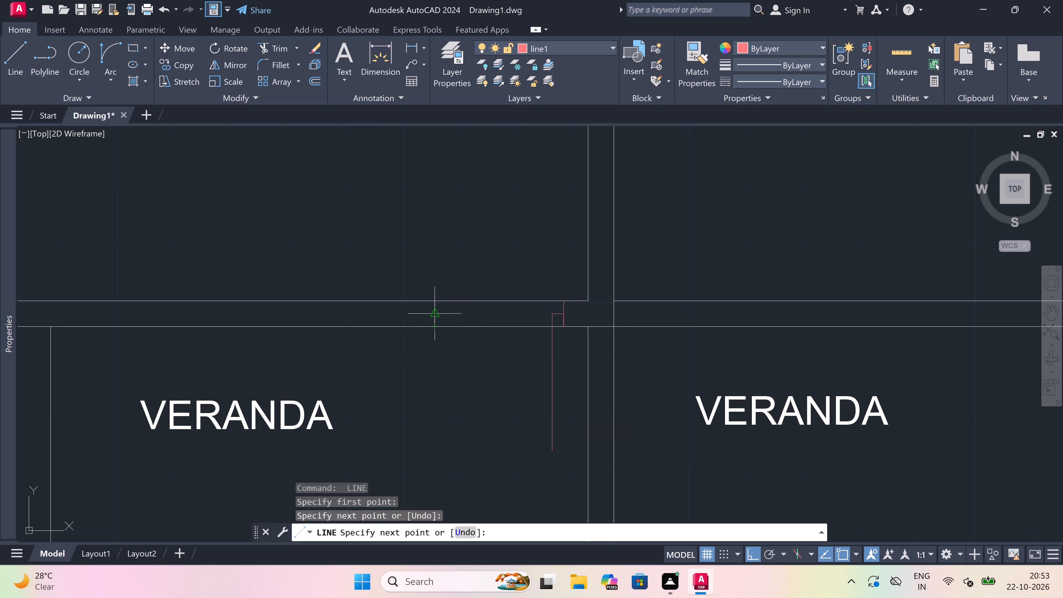
click(438, 315)
text(2")
key(space)
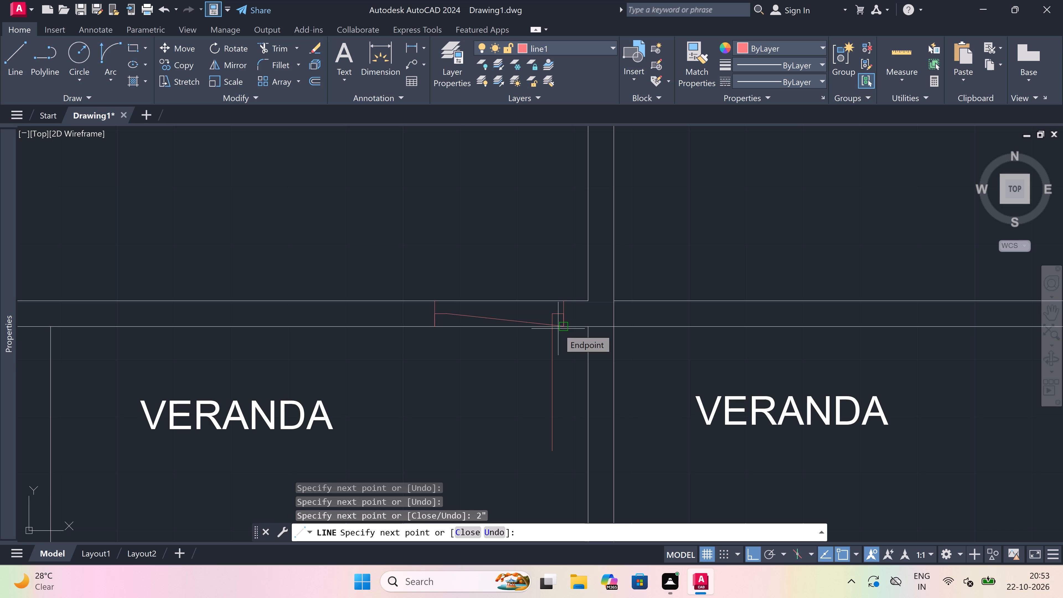
key(Escape)
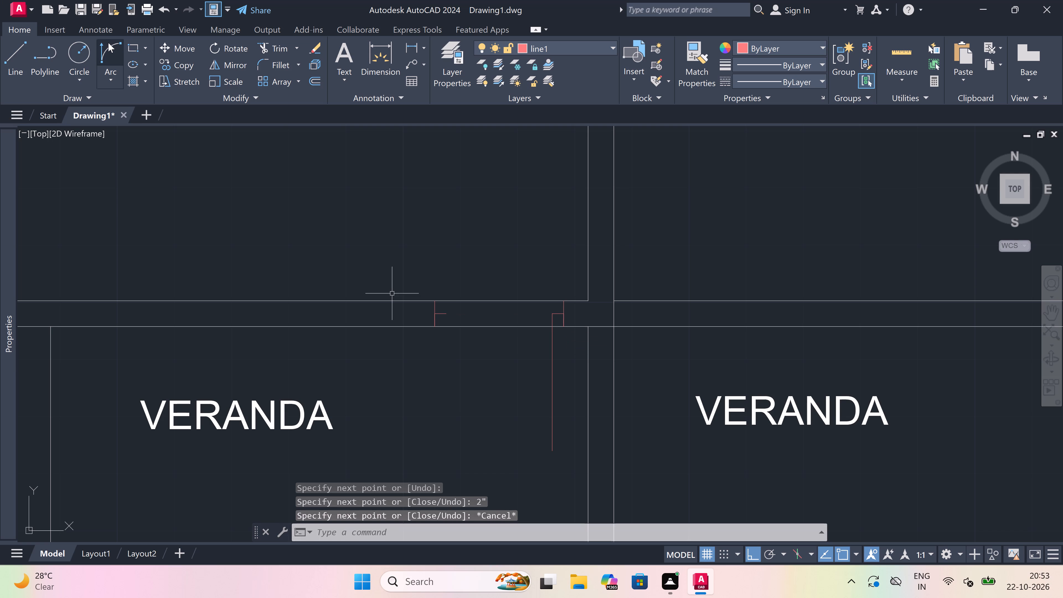
Draw the middle veranda door's start-end-direction swing arc from the leaf's free end to the opposite stub's end, with a horizontal start tangent.
click(109, 46)
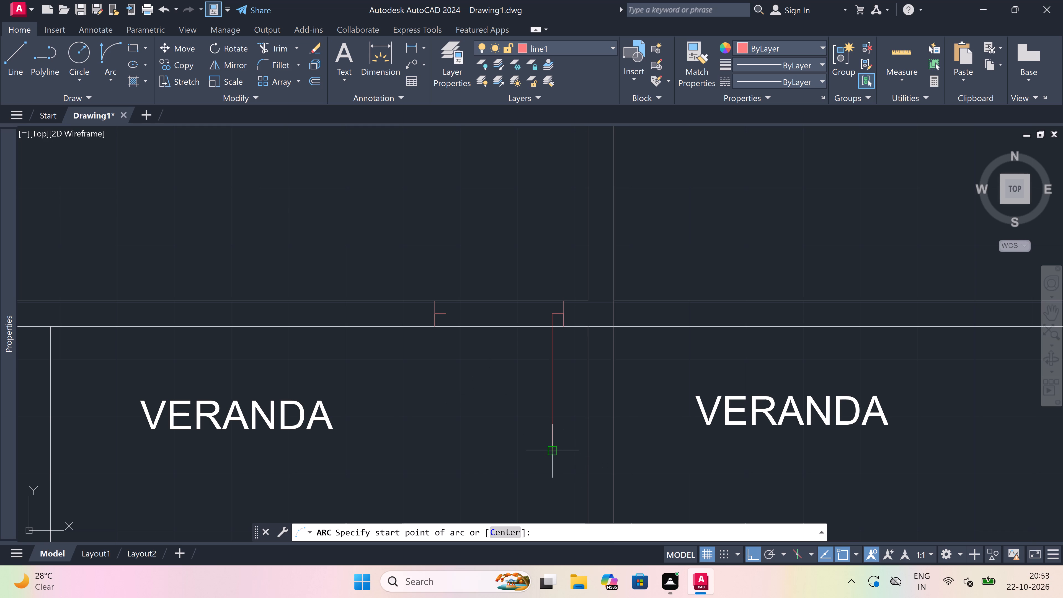
drag(553, 453, 550, 449)
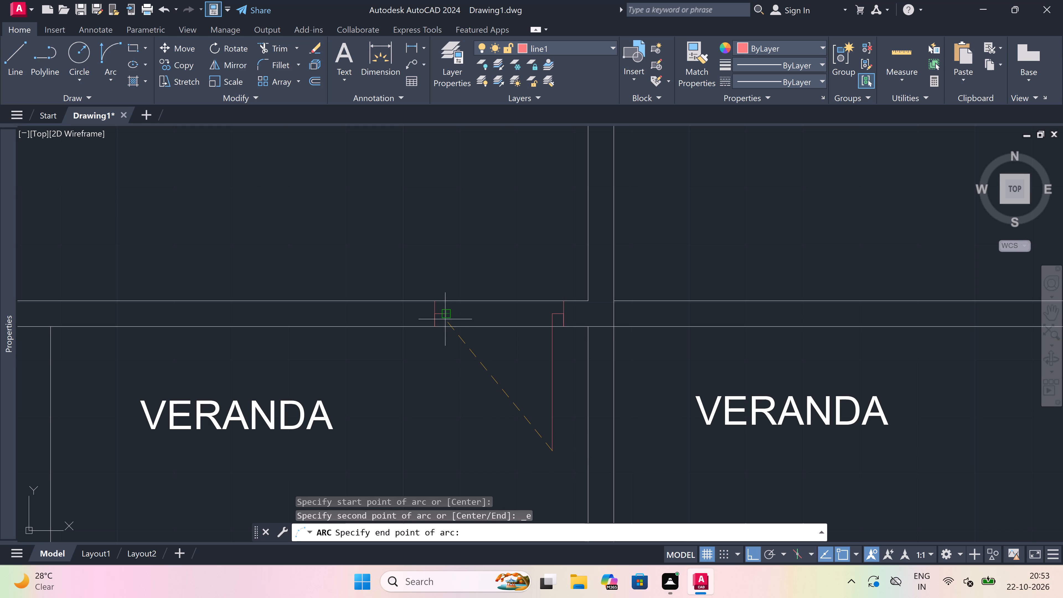
click(445, 317)
click(380, 382)
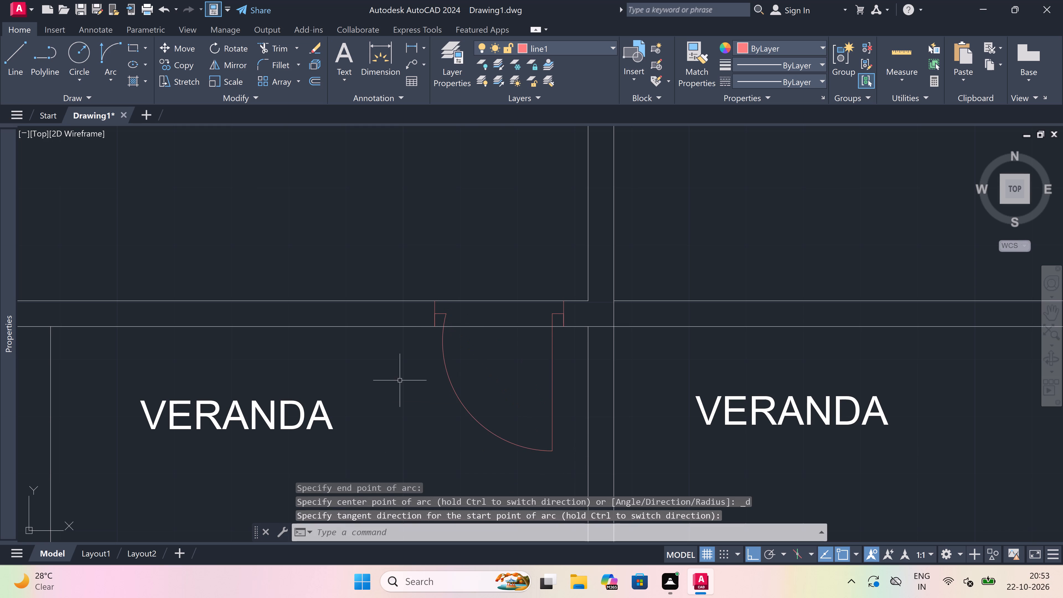
Trim both wall lines between the jambs of the left middle veranda's door to open the doorway.
key(t)
key(r)
key(space)
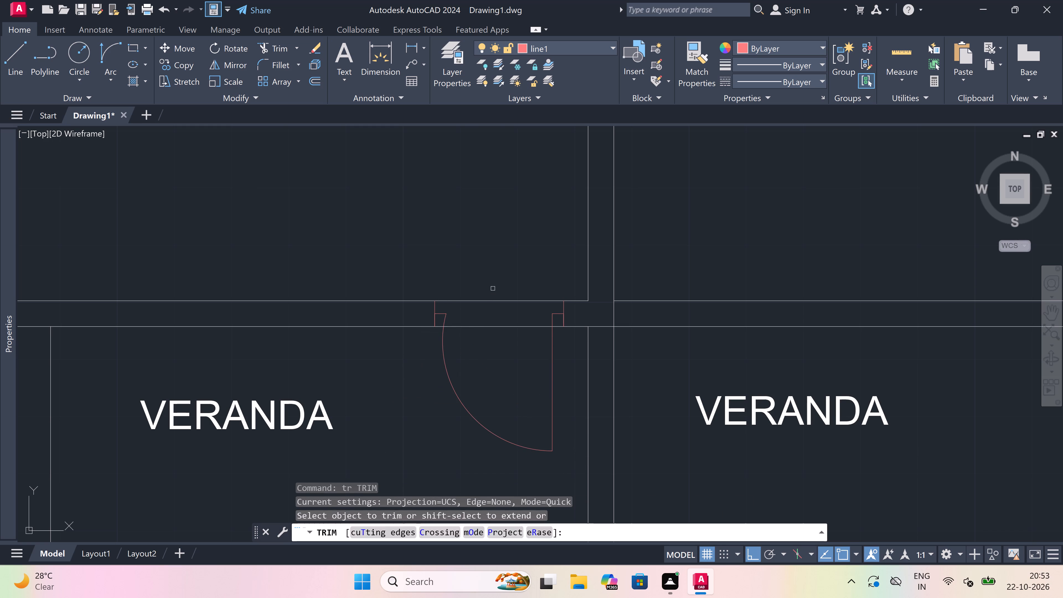
click(493, 288)
click(483, 399)
Trim the partition line crossing the veranda wall and the wall line crossing the partition, opening the junction between the middle verandas.
scroll(642, 313, up, 1)
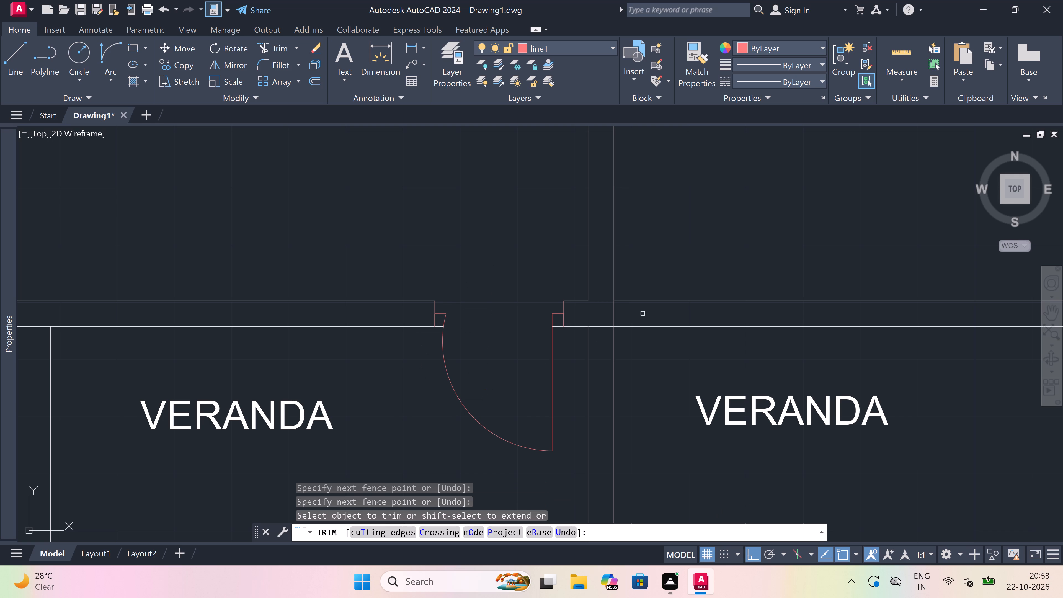
scroll(616, 312, up, 2)
click(582, 310)
click(494, 313)
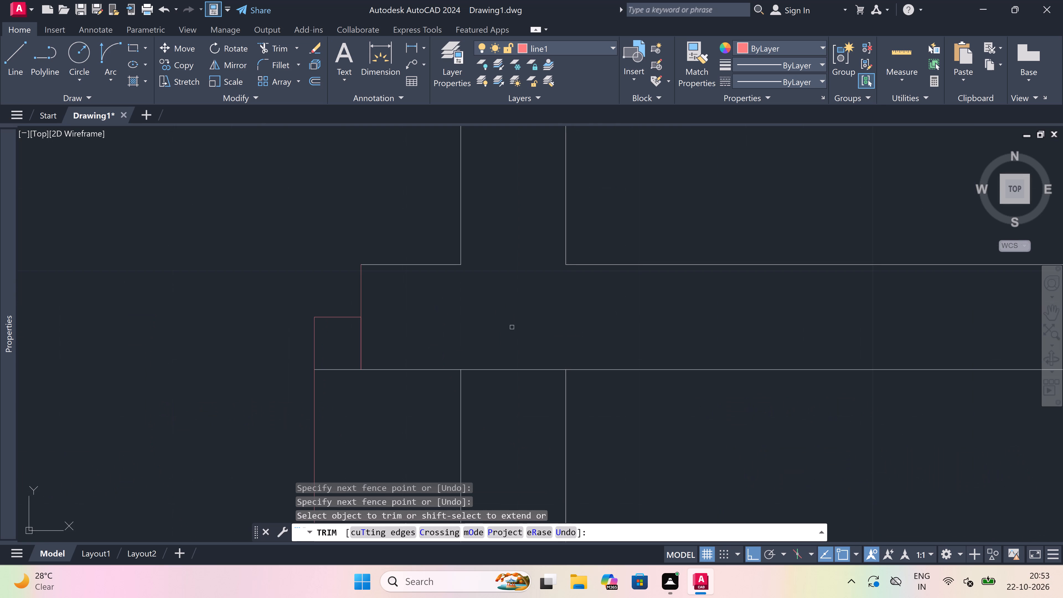
drag(507, 420, 506, 392)
click(520, 318)
key(Escape)
Move the right middle veranda's VERANDA label diagonally with ortho off, toward the room's lower right, clear of the door area.
scroll(520, 317, down, 5)
scroll(563, 348, up, 2)
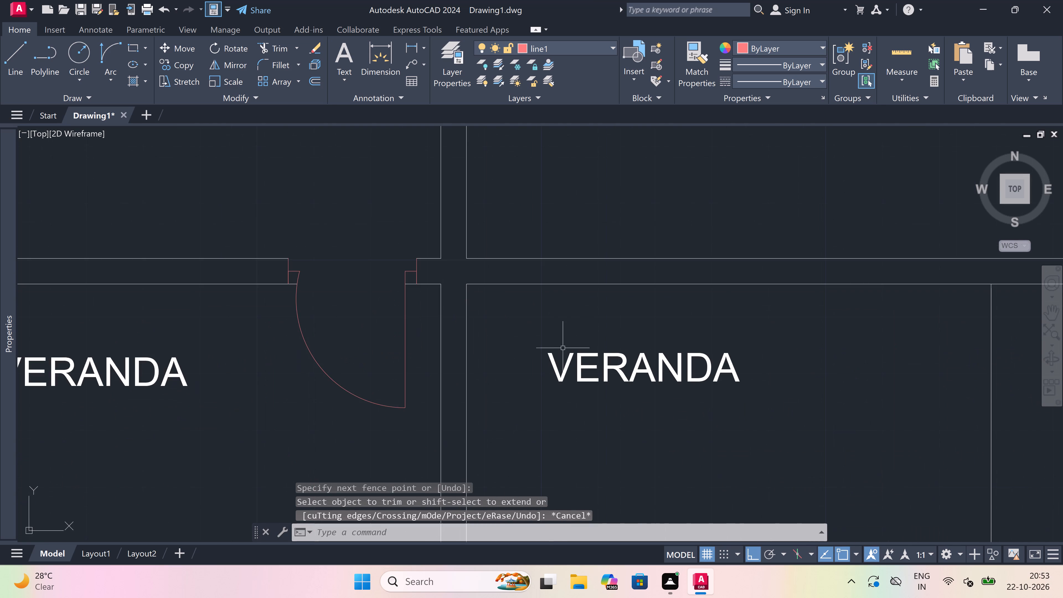
scroll(564, 354, down, 2)
click(563, 362)
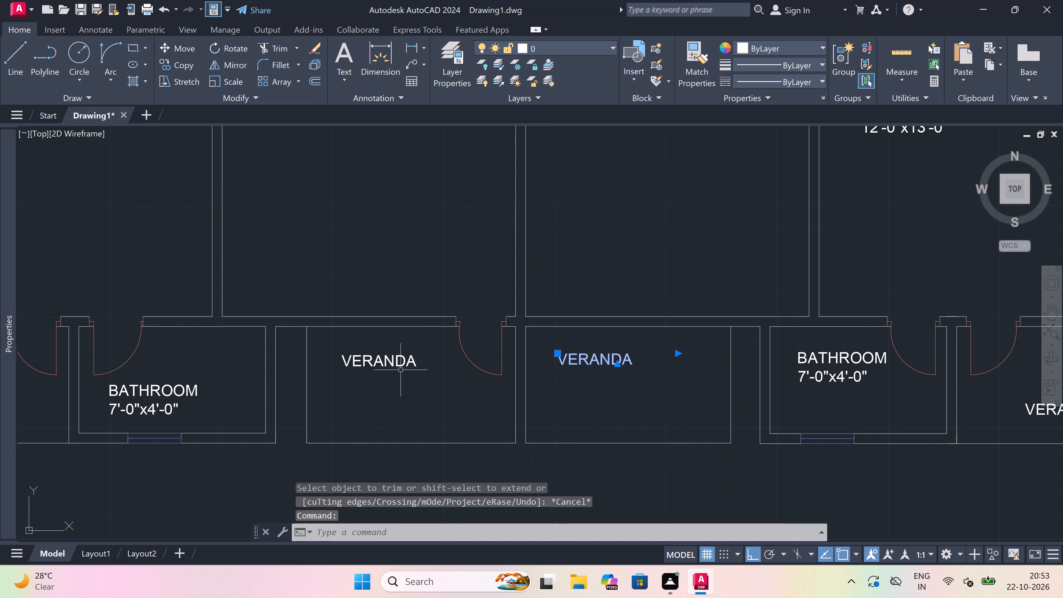
click(399, 366)
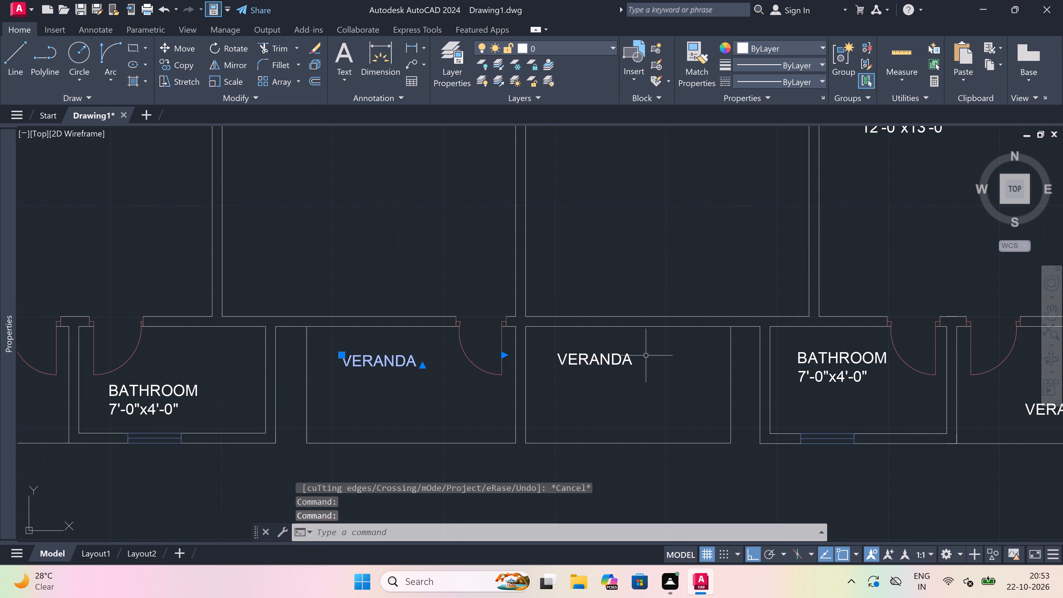
click(578, 364)
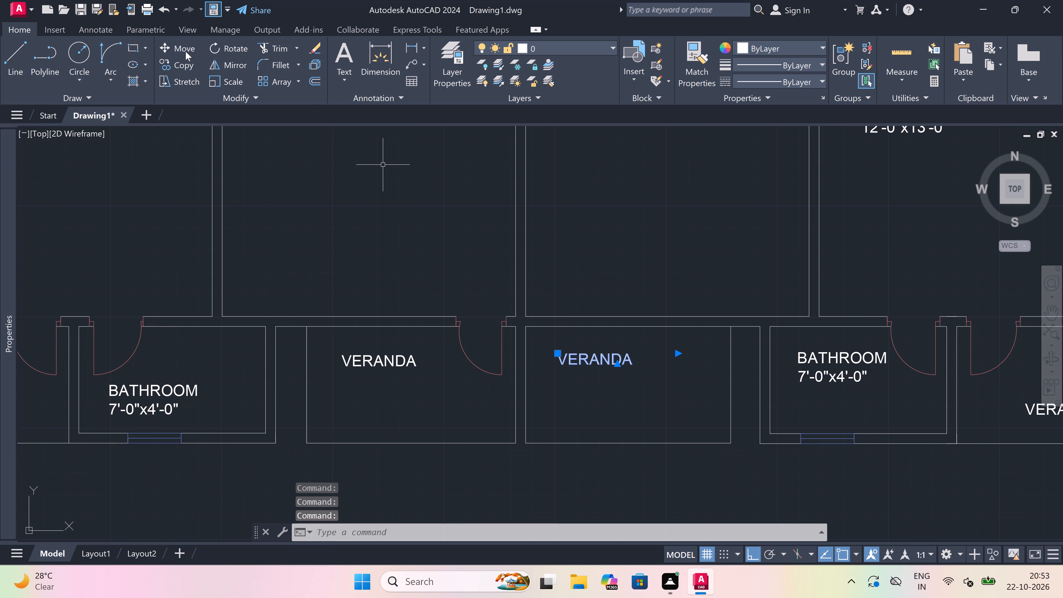
click(184, 44)
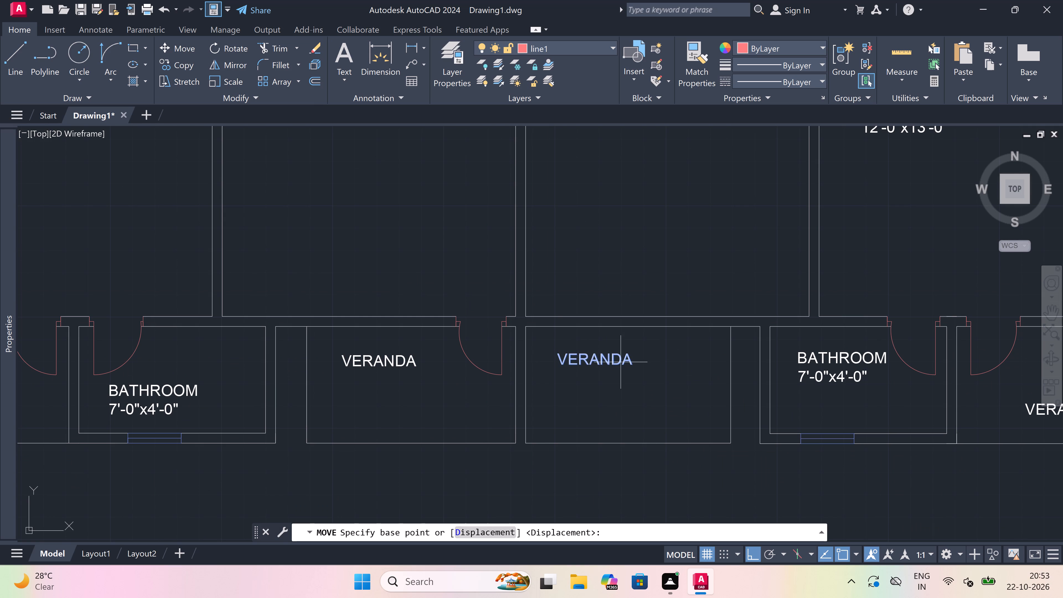
click(589, 355)
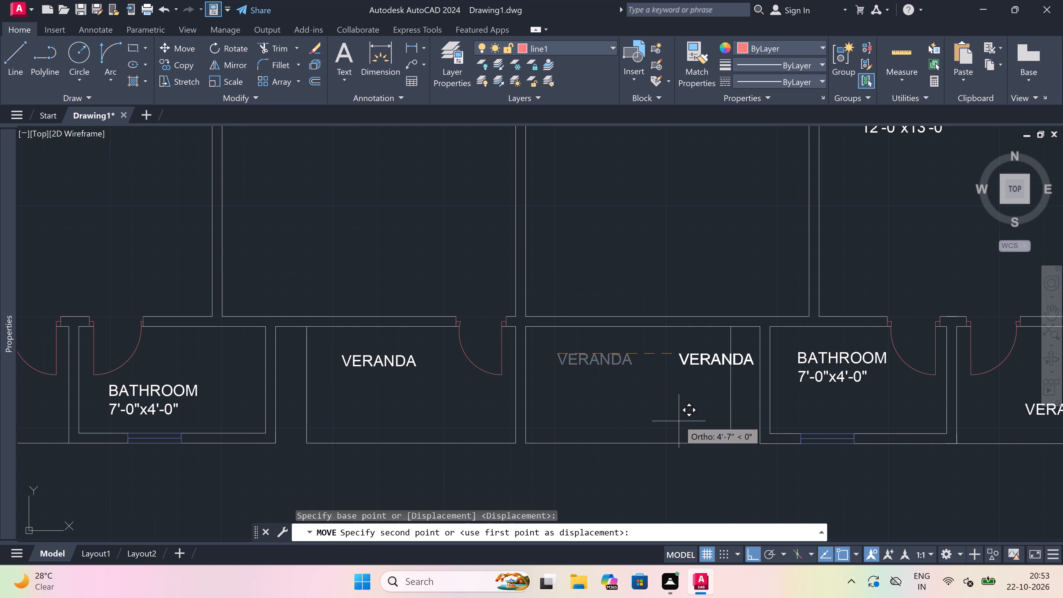
key(F8)
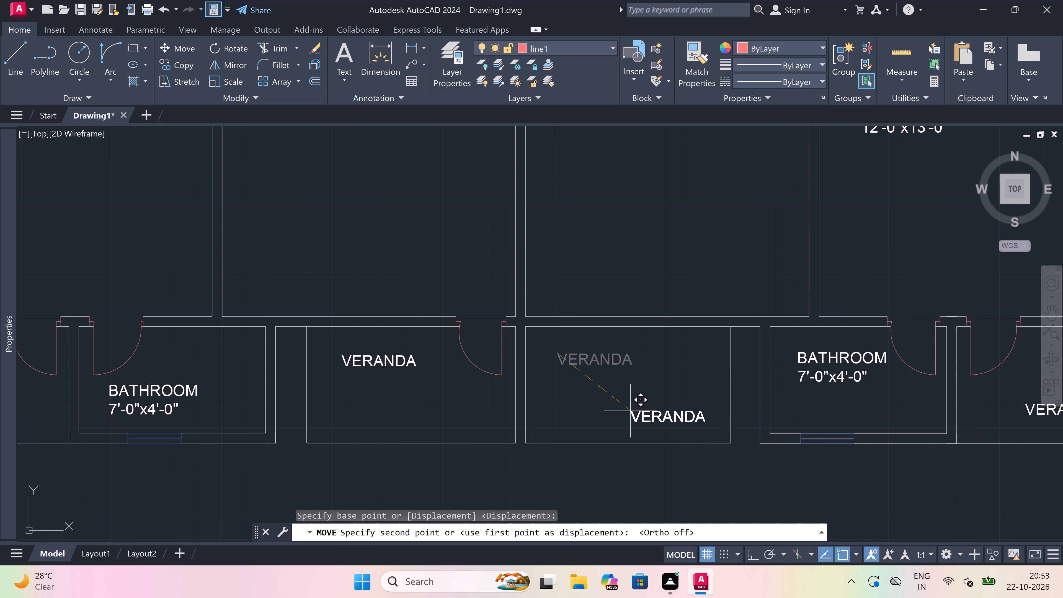
click(619, 412)
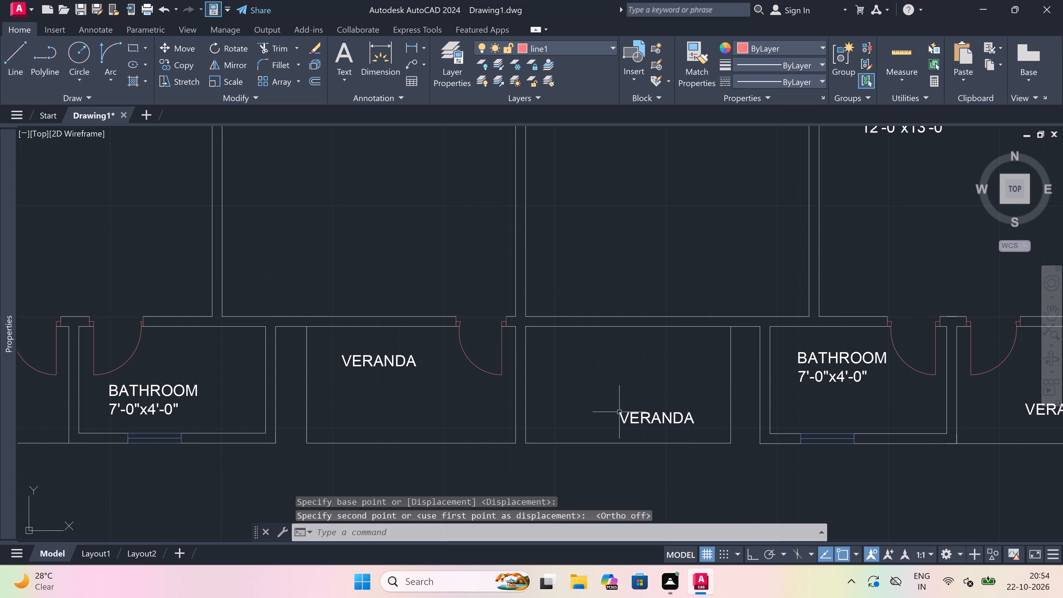
key(Escape)
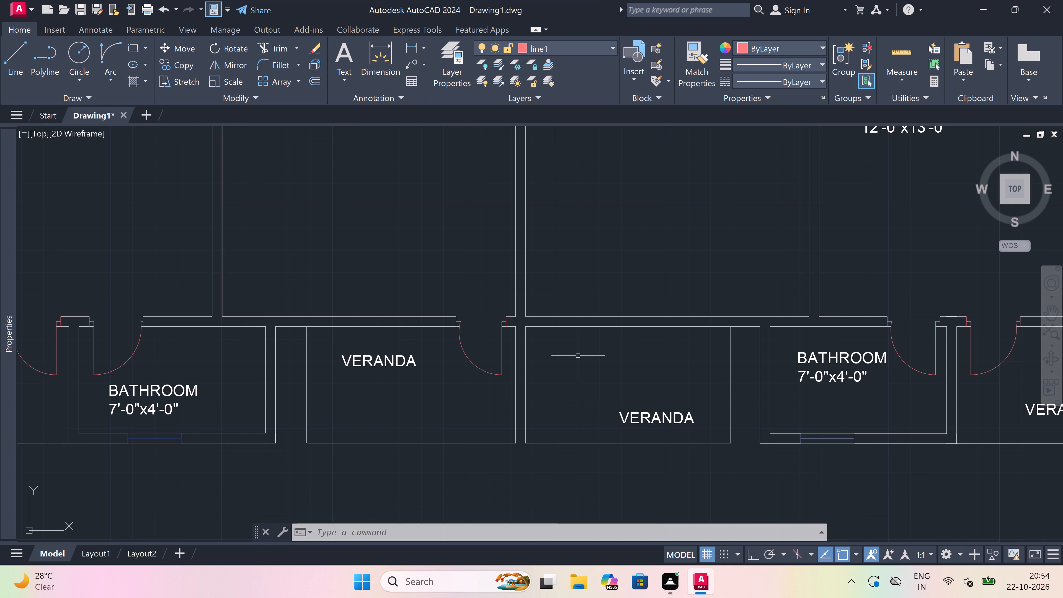
Draw a jamb line across the right middle veranda's upper wall near the shared partition, with a 2" midpoint stub and a 2' leaf into the veranda.
key(l)
key(space)
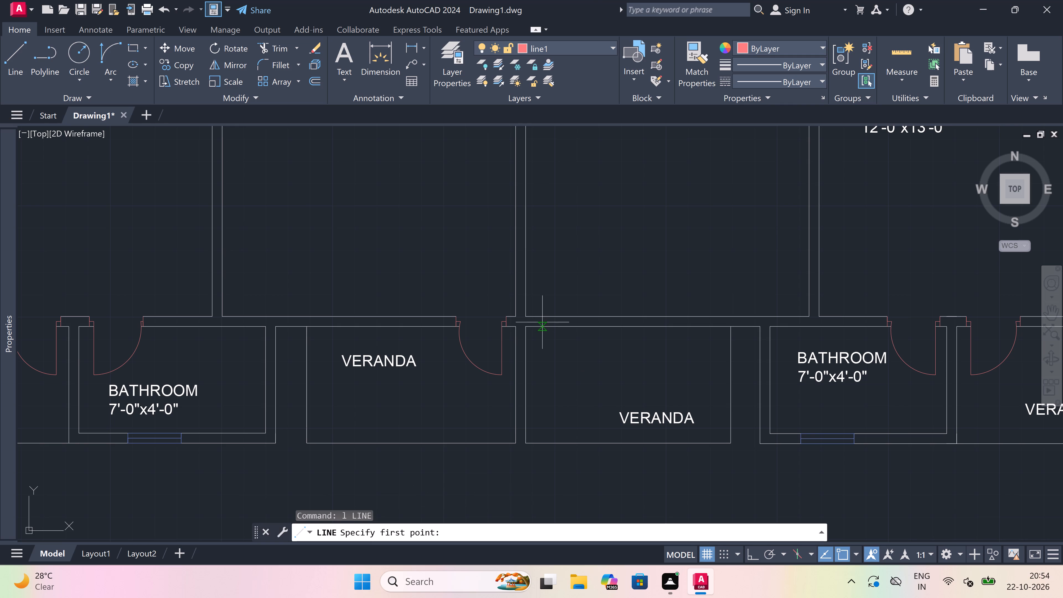
scroll(541, 319, up, 2)
click(532, 309)
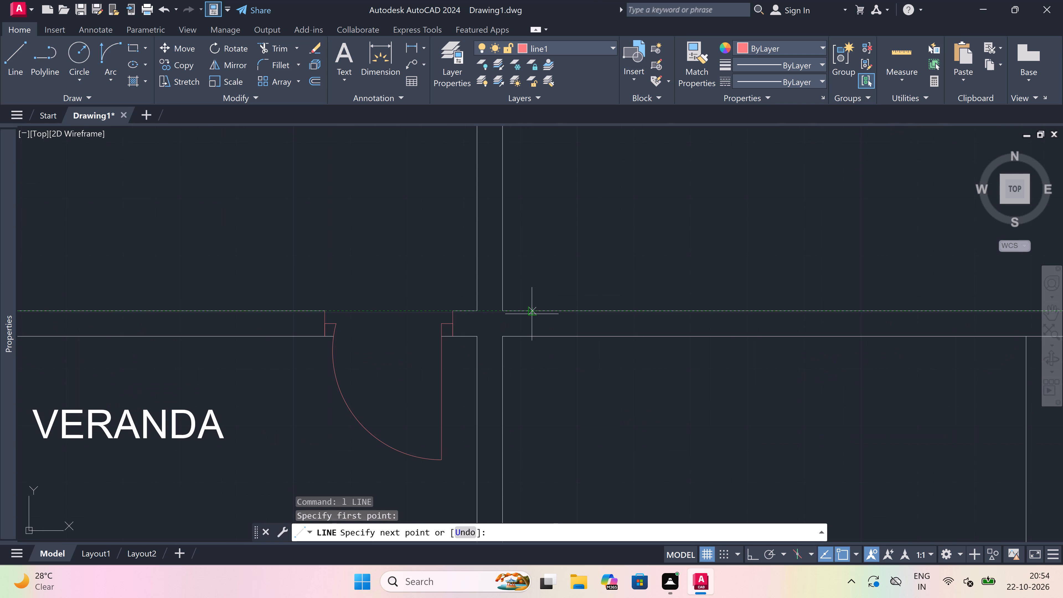
drag(532, 336, 532, 332)
click(533, 324)
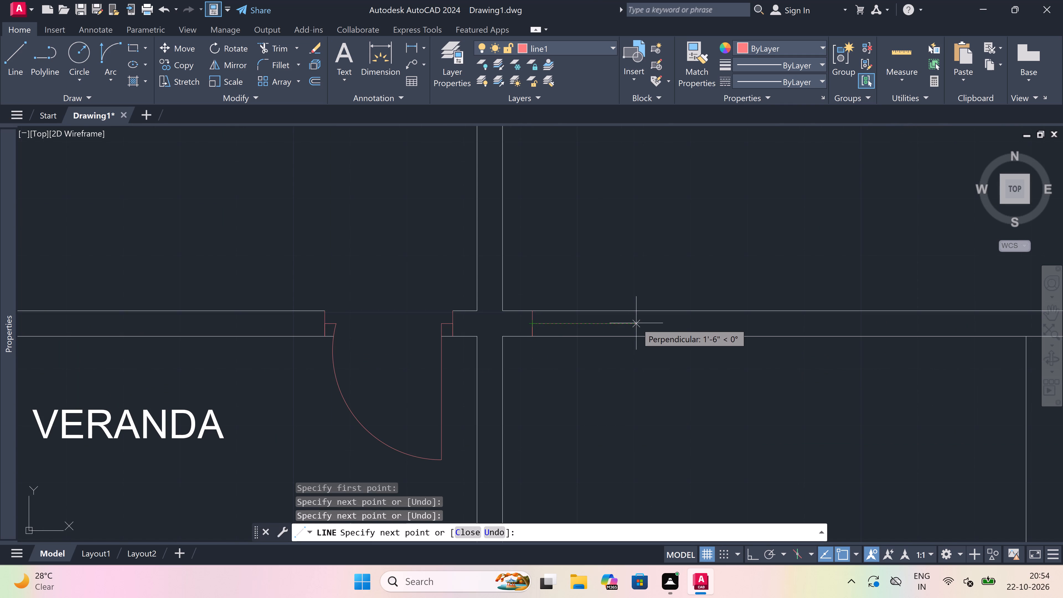
key(F8)
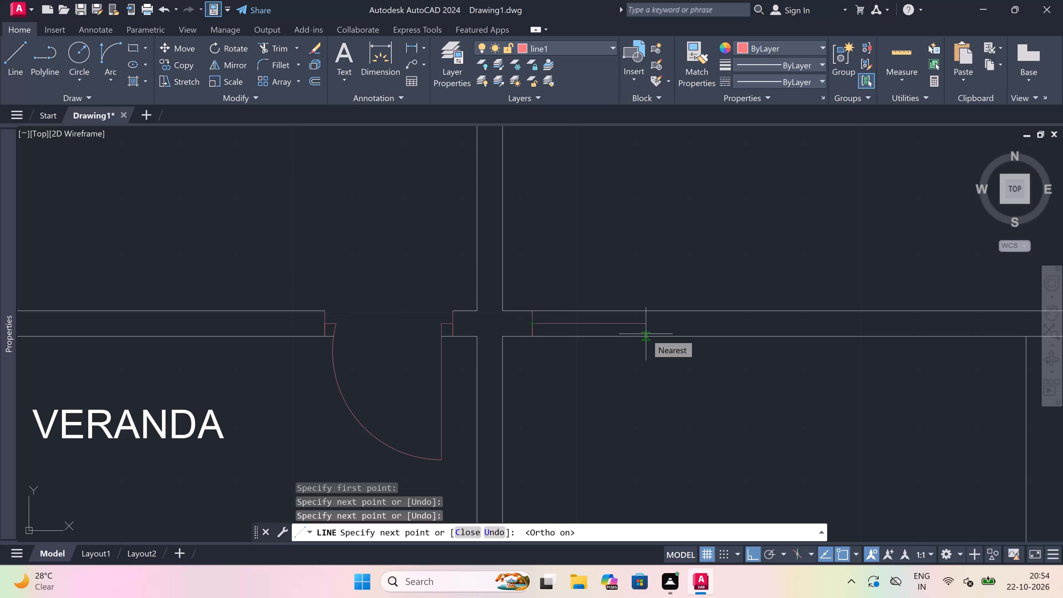
text(2")
key(space)
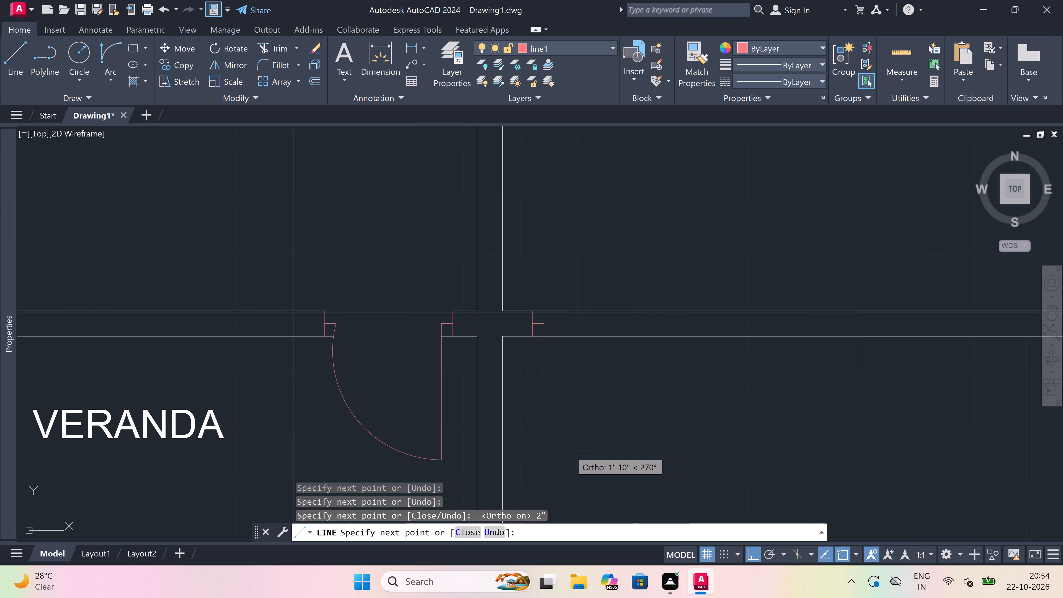
text(2')
key(space)
key(Escape)
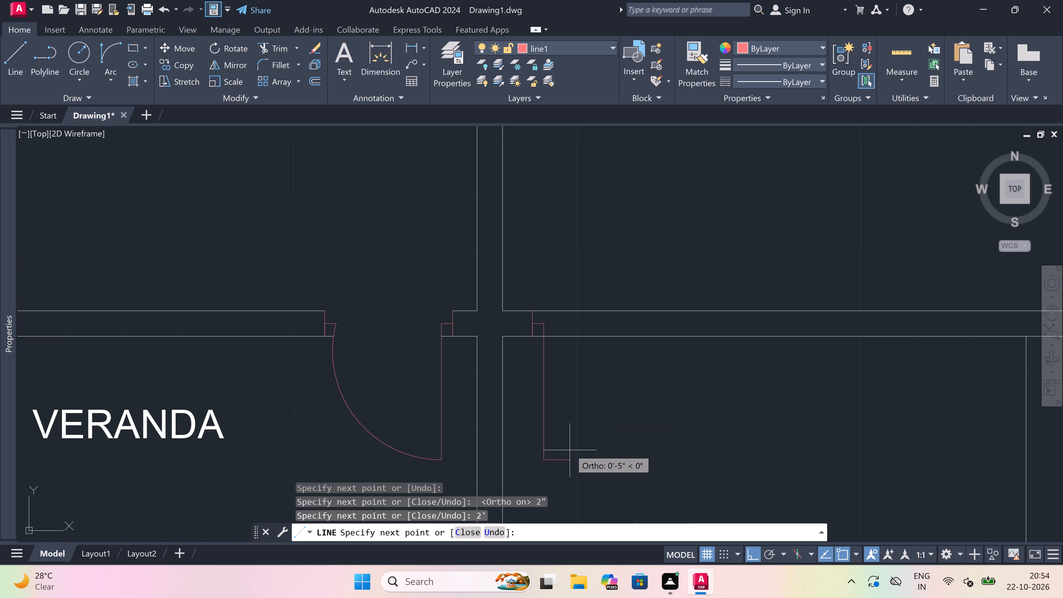
Draw the opposite jamb line across the wall for the right middle veranda door, with a 2" stub from its midpoint toward the leaf.
key(space)
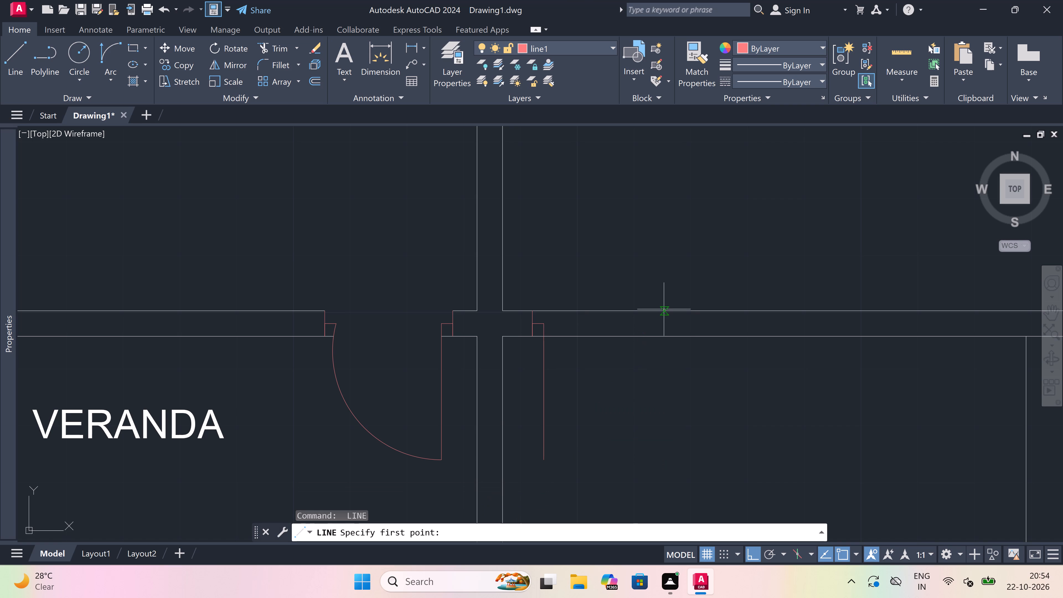
click(660, 312)
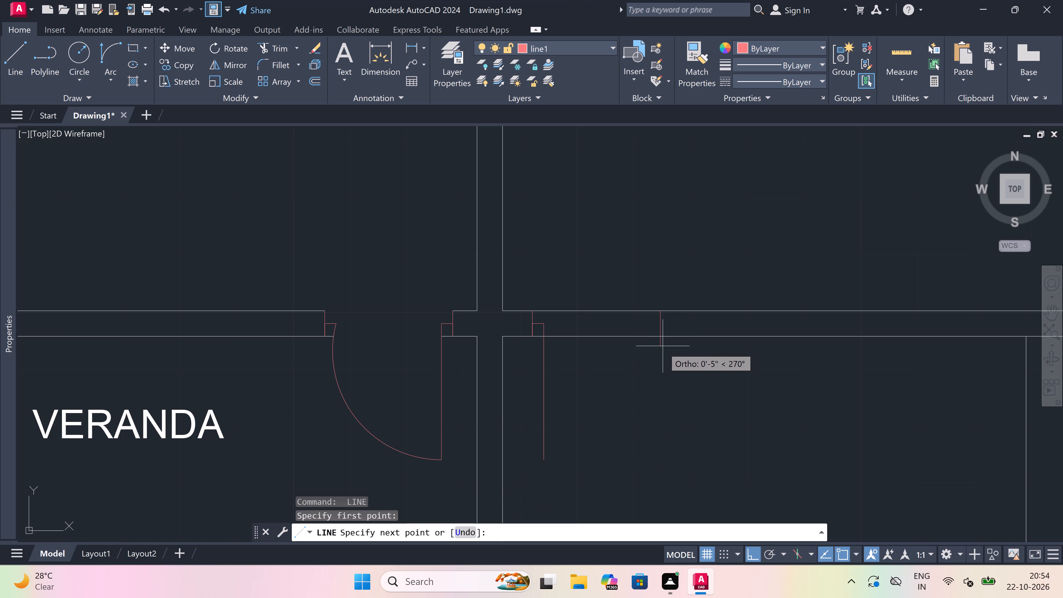
click(663, 339)
click(663, 326)
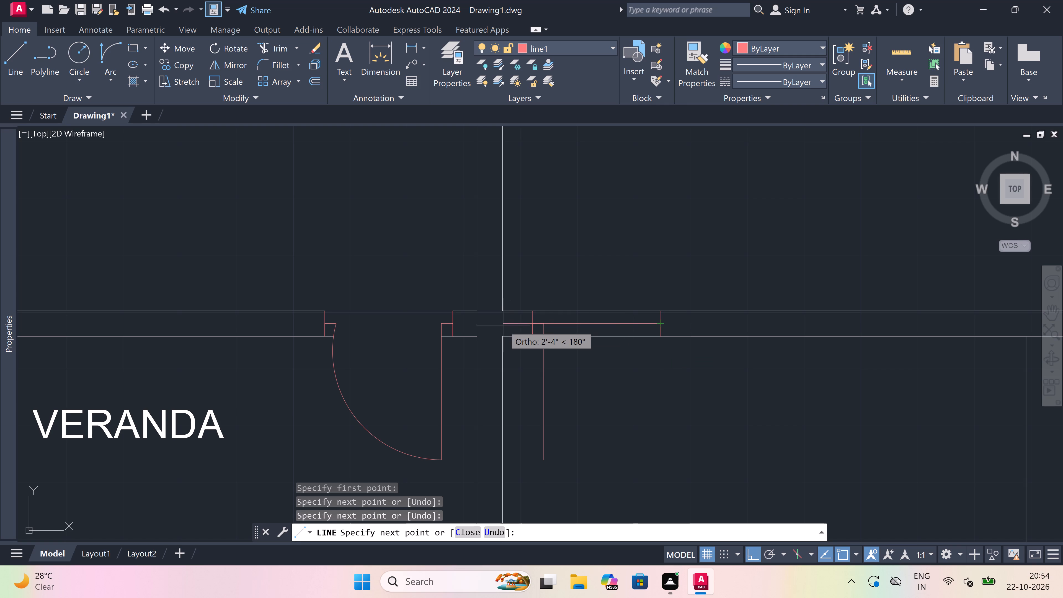
key(2)
text(")
key(space)
key(Escape)
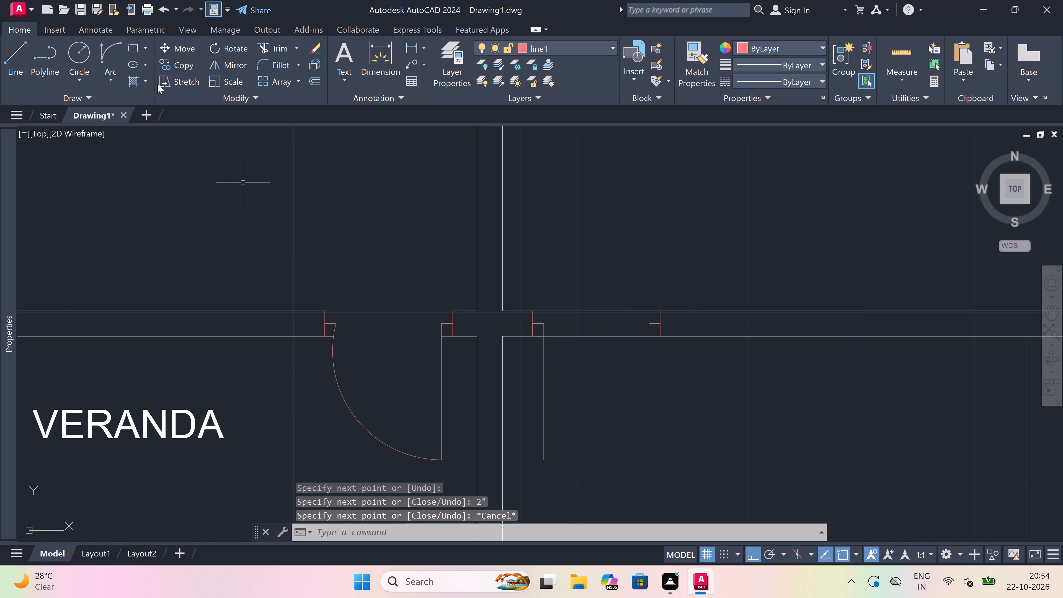
Draw the right middle veranda door's start-end-direction swing arc from the leaf's free end to the opposite stub's end, with a horizontal start tangent.
drag(112, 45, 121, 57)
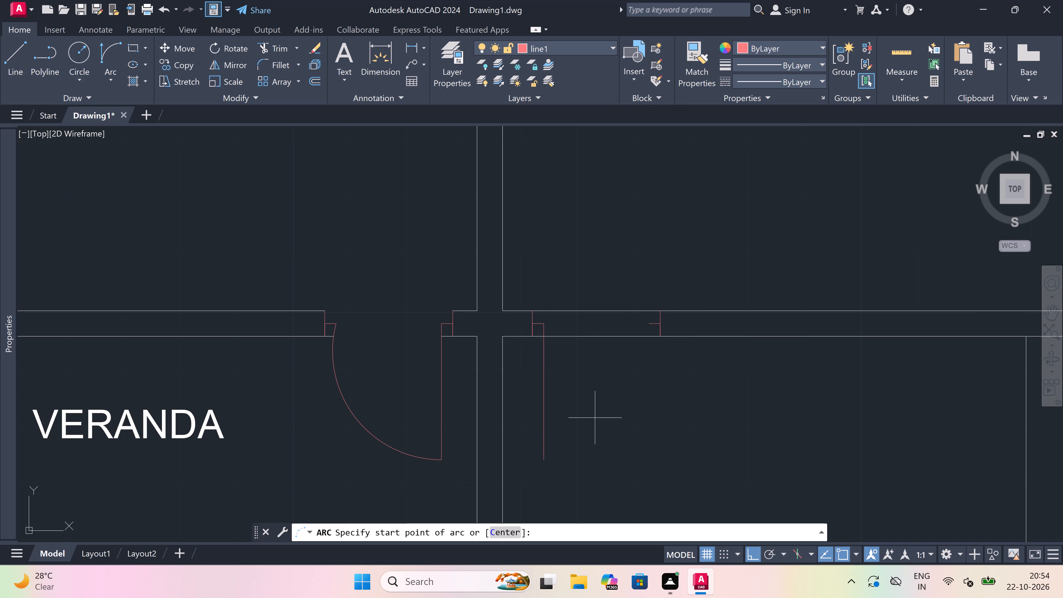
click(548, 456)
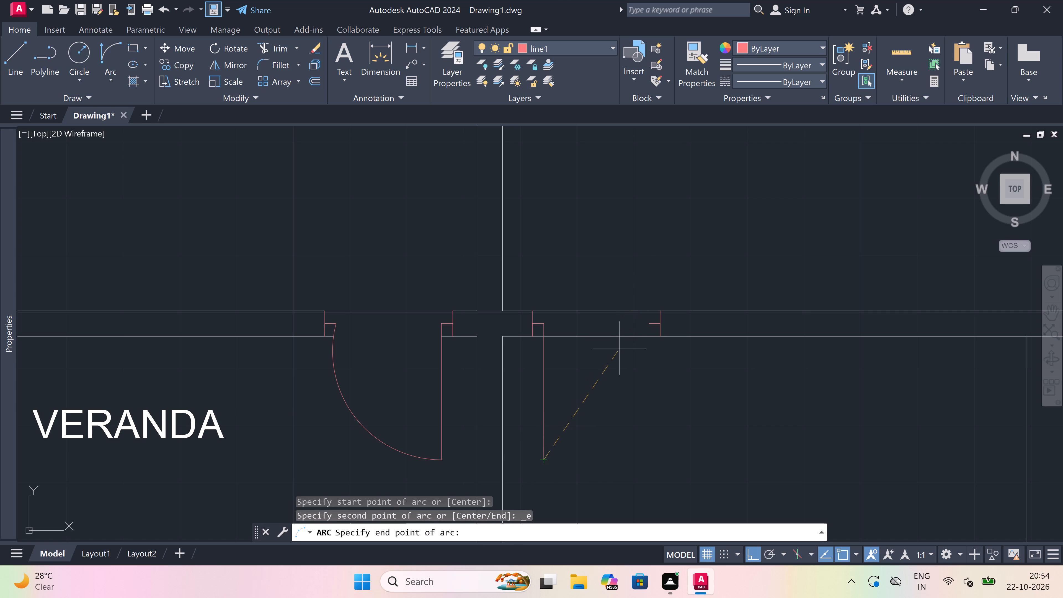
click(650, 320)
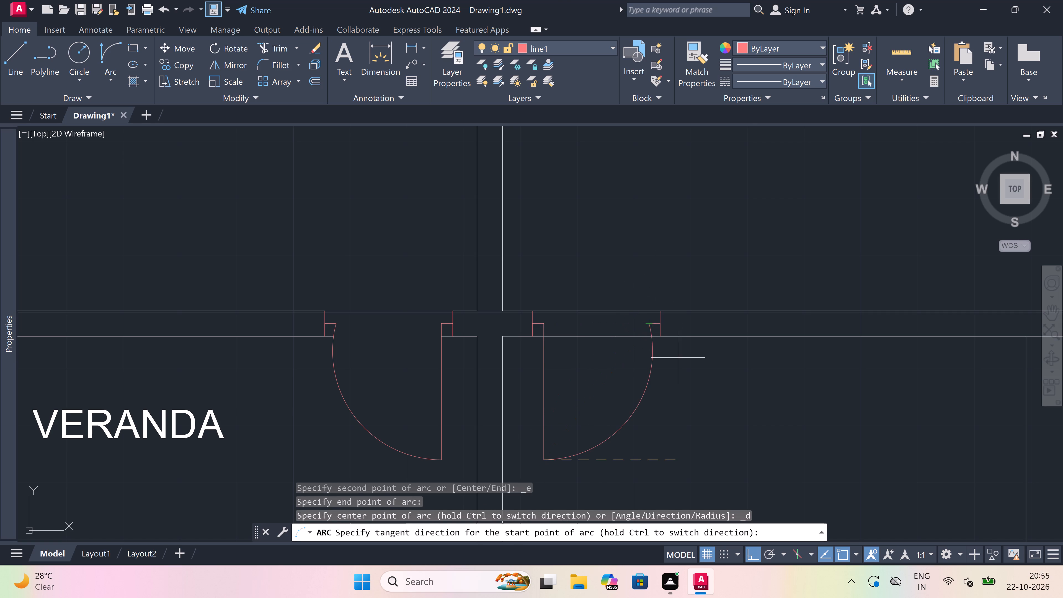
click(699, 383)
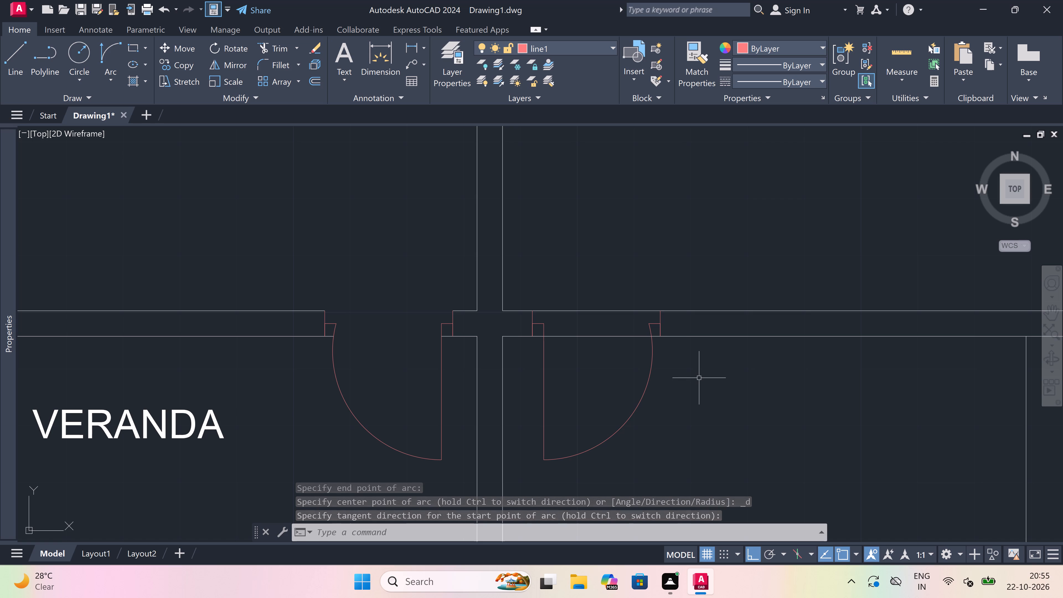
Trim both wall lines between the jambs of the right middle veranda's door to open the doorway.
key(t)
key(r)
key(space)
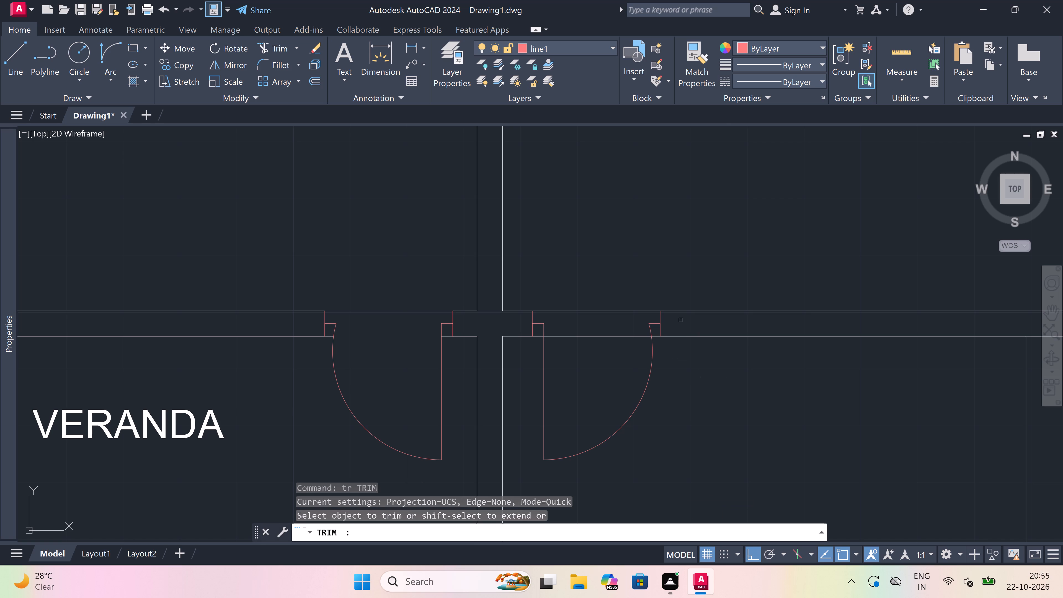
click(606, 300)
click(572, 390)
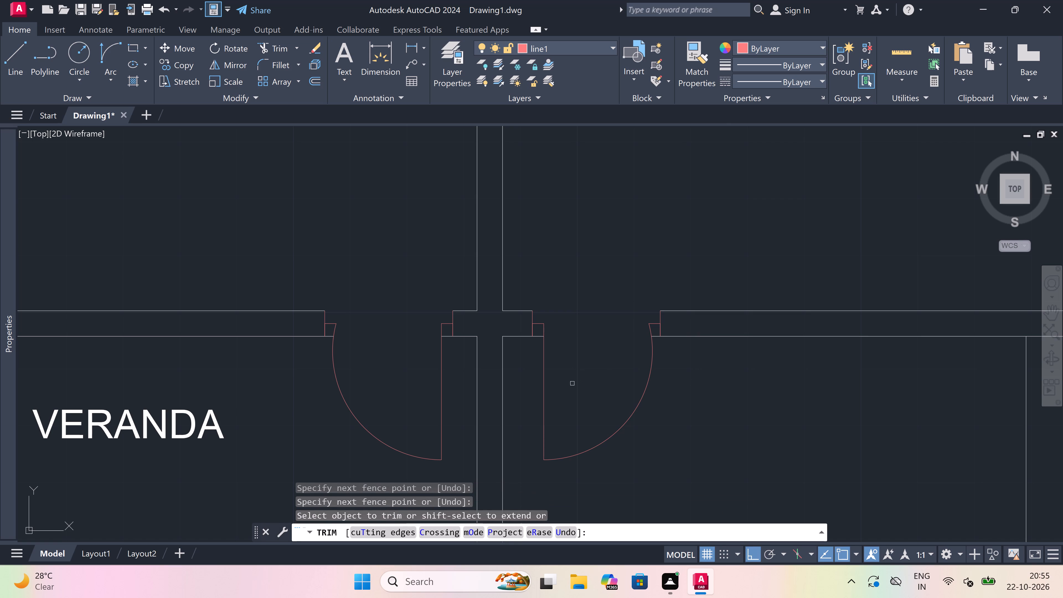
key(Escape)
Examine the doors and room labels across the whole floor plan, including the rooms around the staircase and lobby.
scroll(378, 352, down, 4)
scroll(485, 354, up, 2)
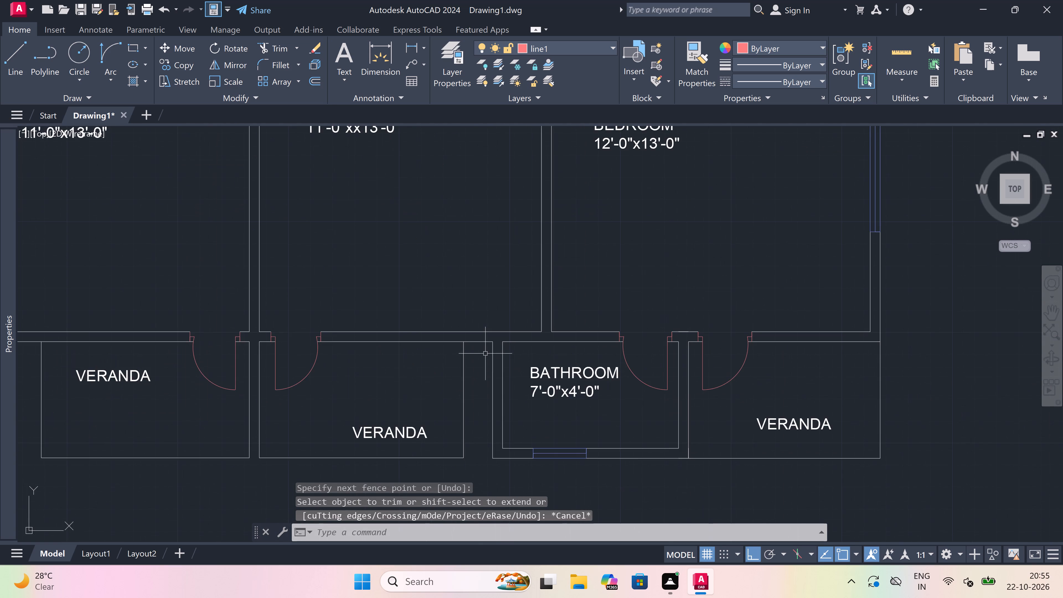
scroll(485, 354, down, 3)
scroll(434, 358, down, 1)
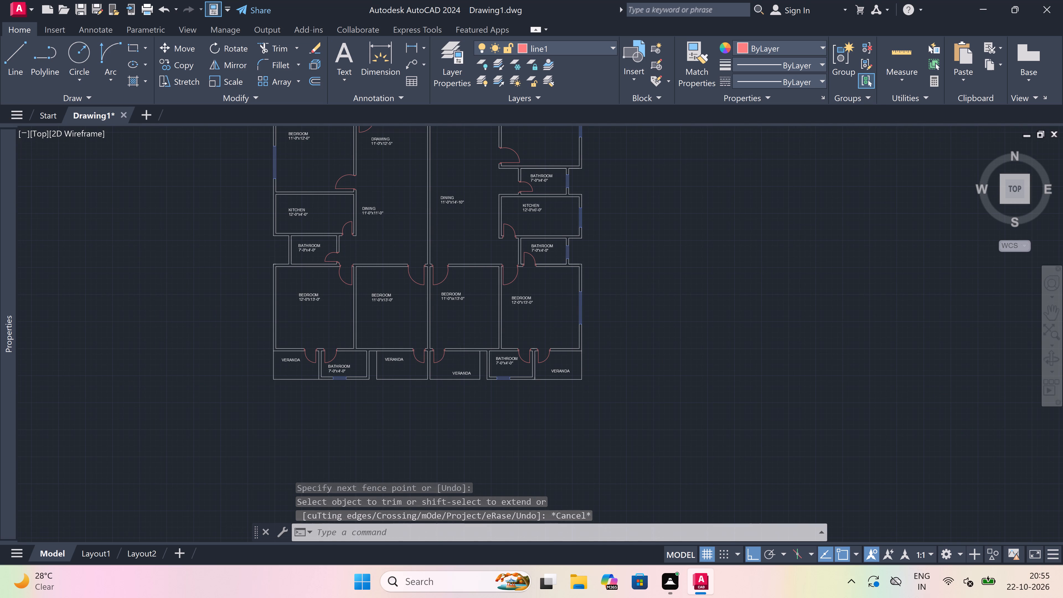
scroll(434, 358, down, 1)
scroll(415, 194, down, 1)
scroll(401, 198, up, 3)
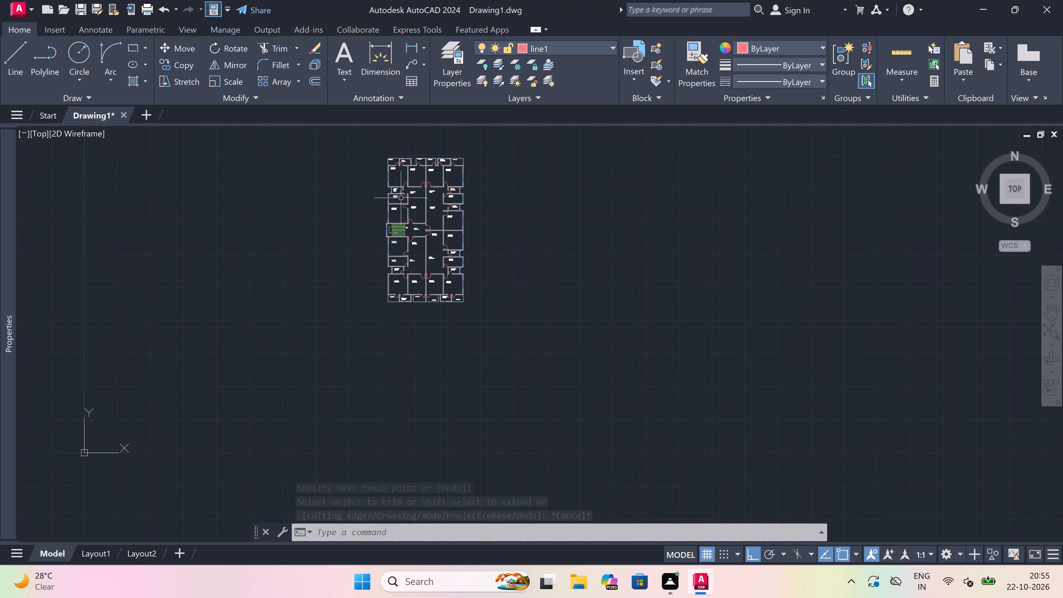
scroll(382, 266, down, 3)
scroll(386, 249, up, 2)
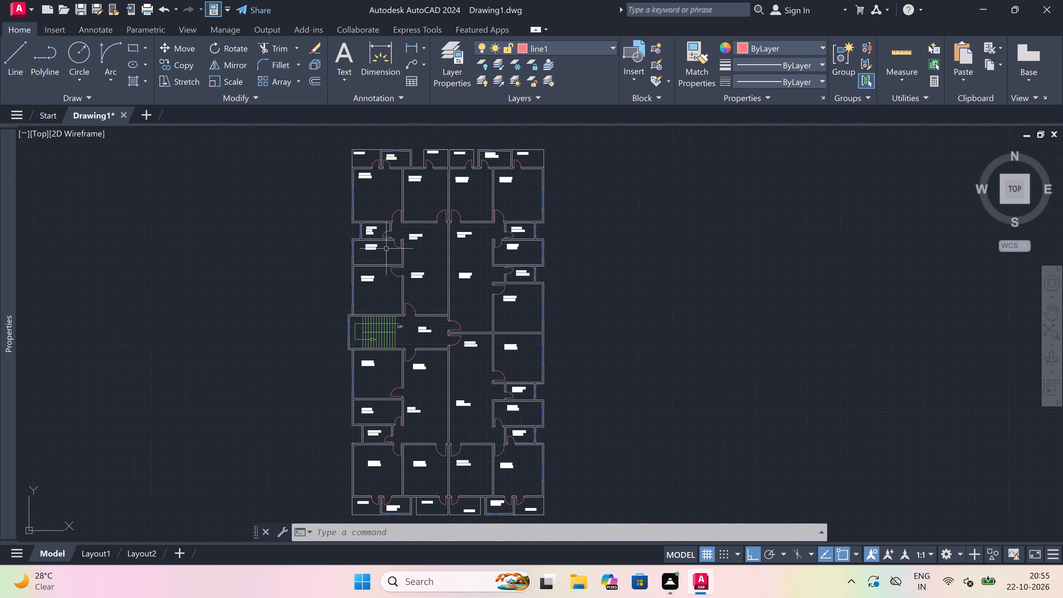
scroll(386, 249, up, 1)
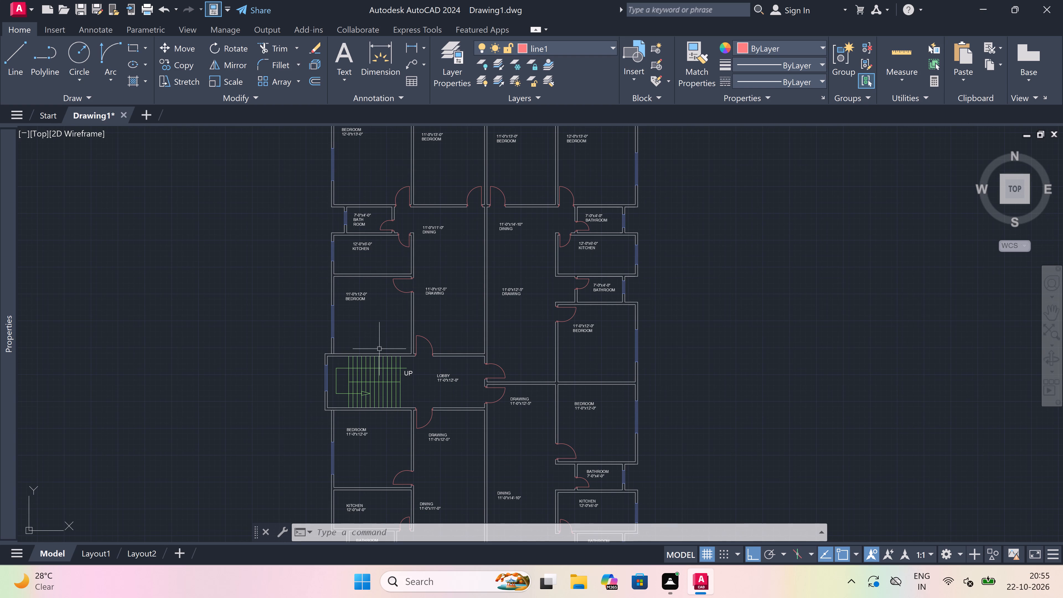
scroll(358, 299, up, 2)
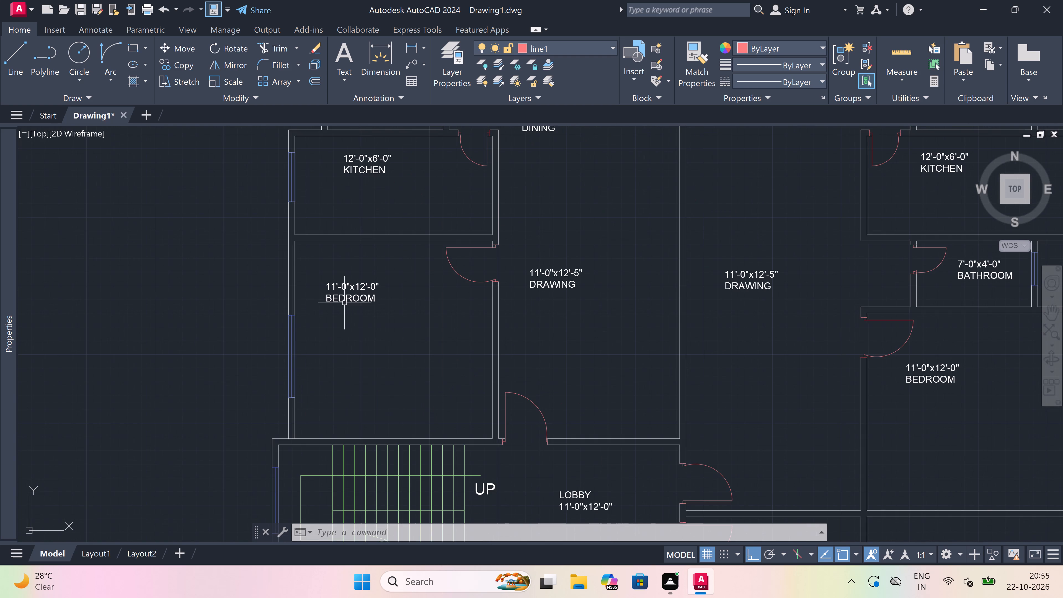
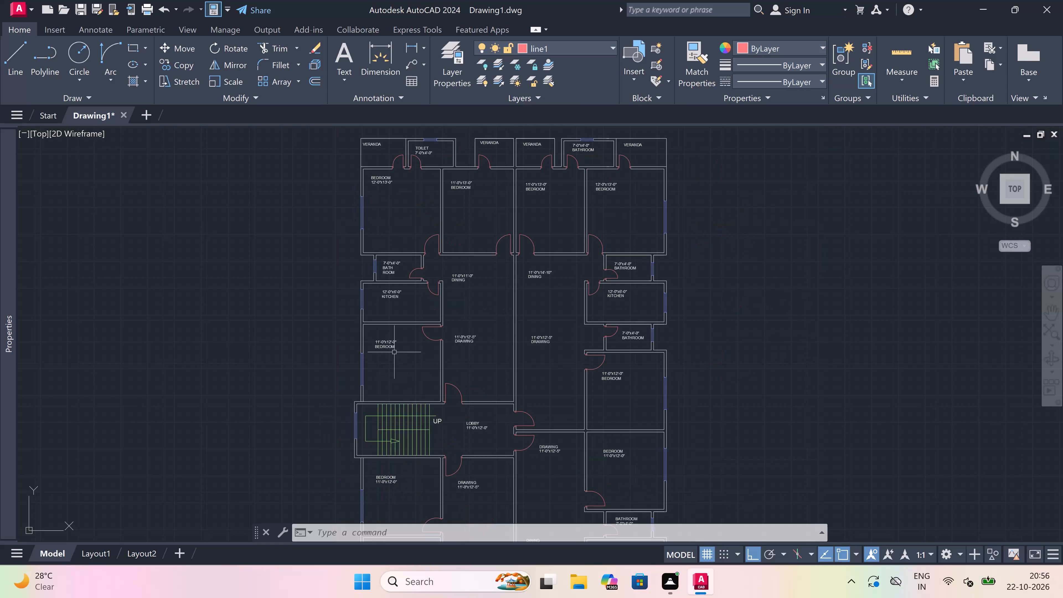
Move the 11'-0"x12'-0" label of the bedroom below the upper-left kitchen up and right, with ortho off.
scroll(389, 344, up, 1)
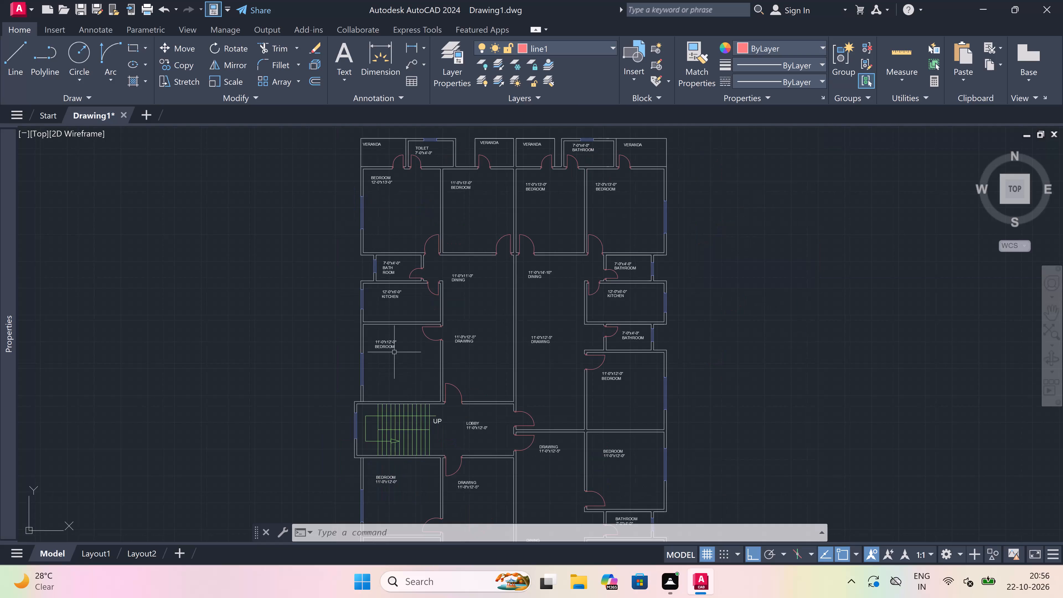
click(388, 344)
click(367, 339)
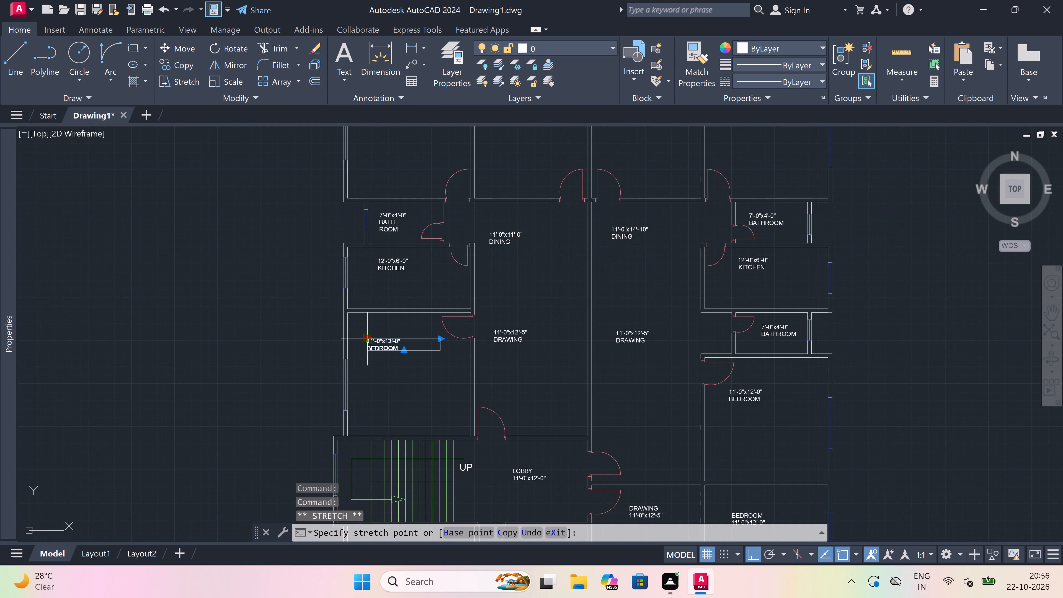
key(F8)
scroll(388, 321, up, 2)
click(388, 321)
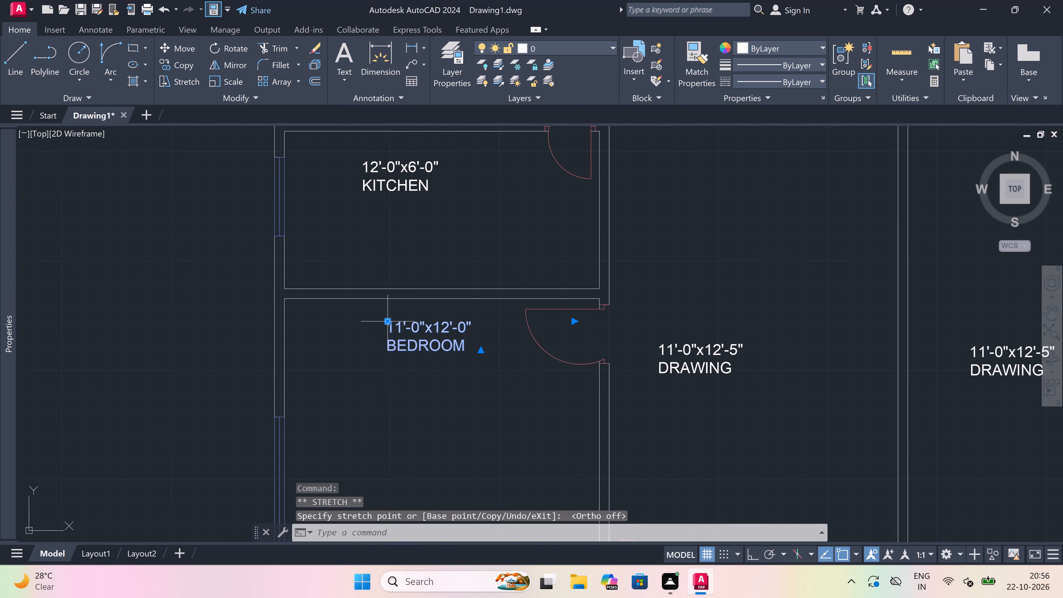
key(Escape)
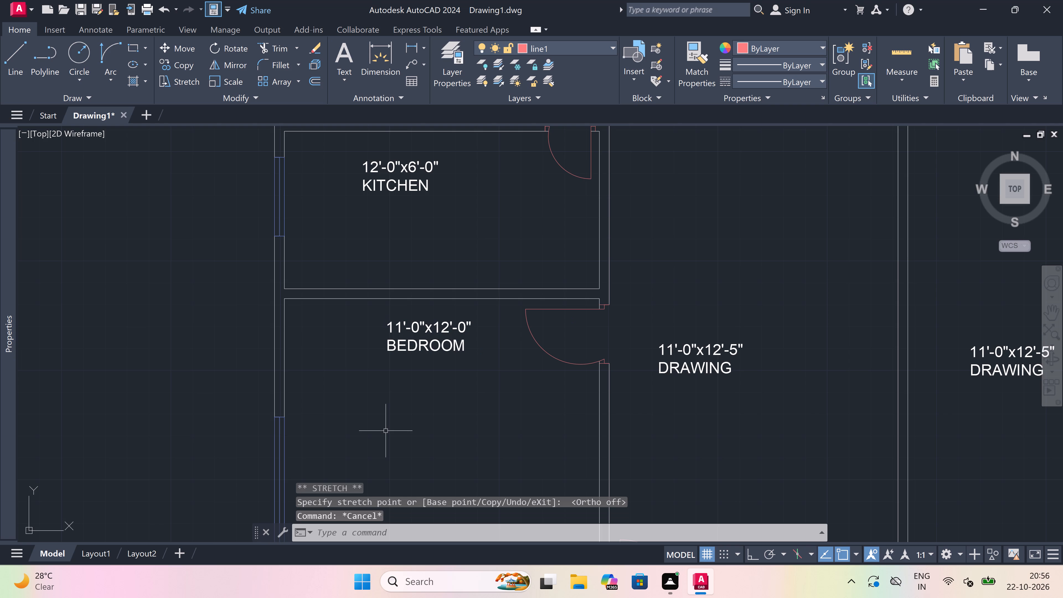
On layer 0, draw an L-shaped counter line in the upper-left kitchen, from its right wall leftward with ortho on, and up to its top wall.
scroll(386, 431, down, 3)
scroll(394, 382, up, 2)
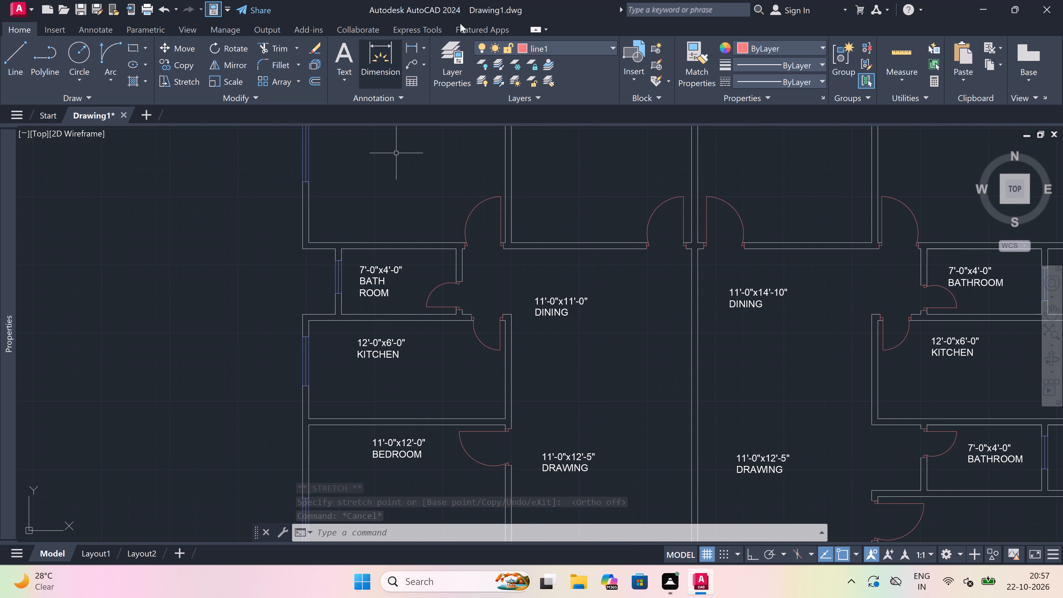
click(568, 47)
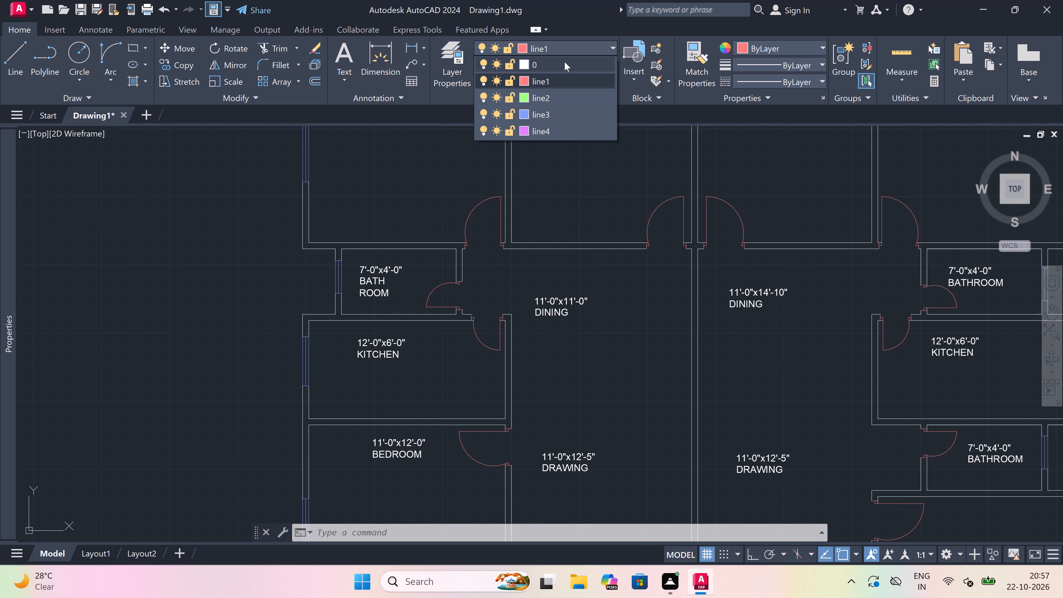
click(564, 62)
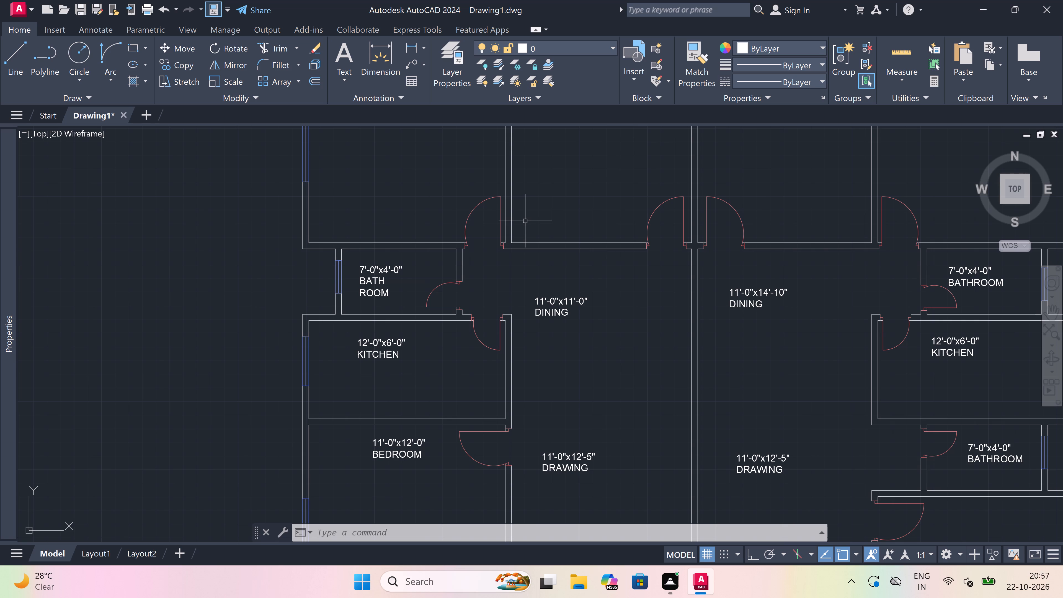
key(l)
key(space)
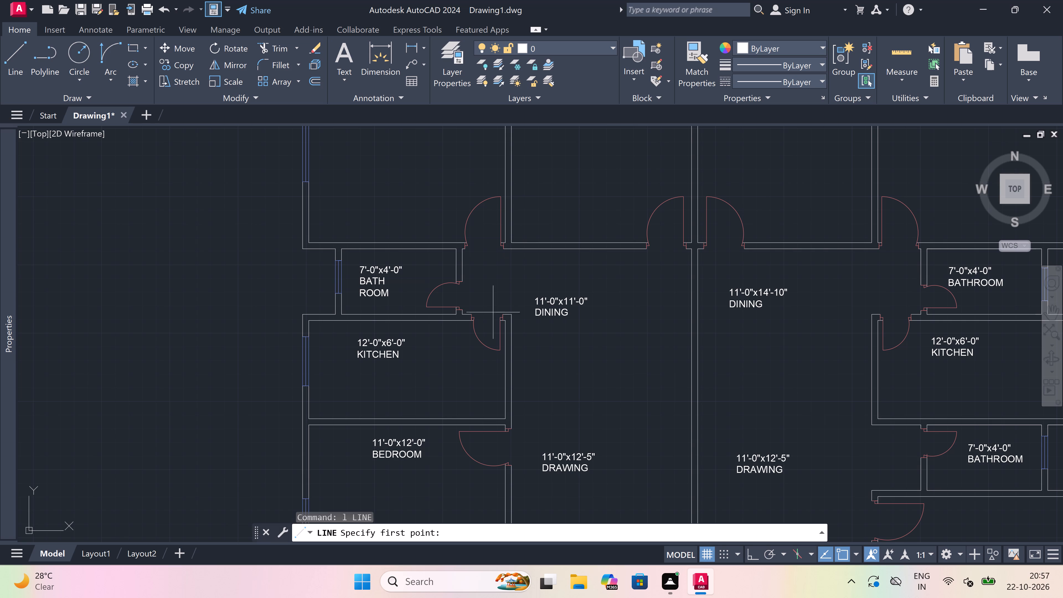
click(504, 393)
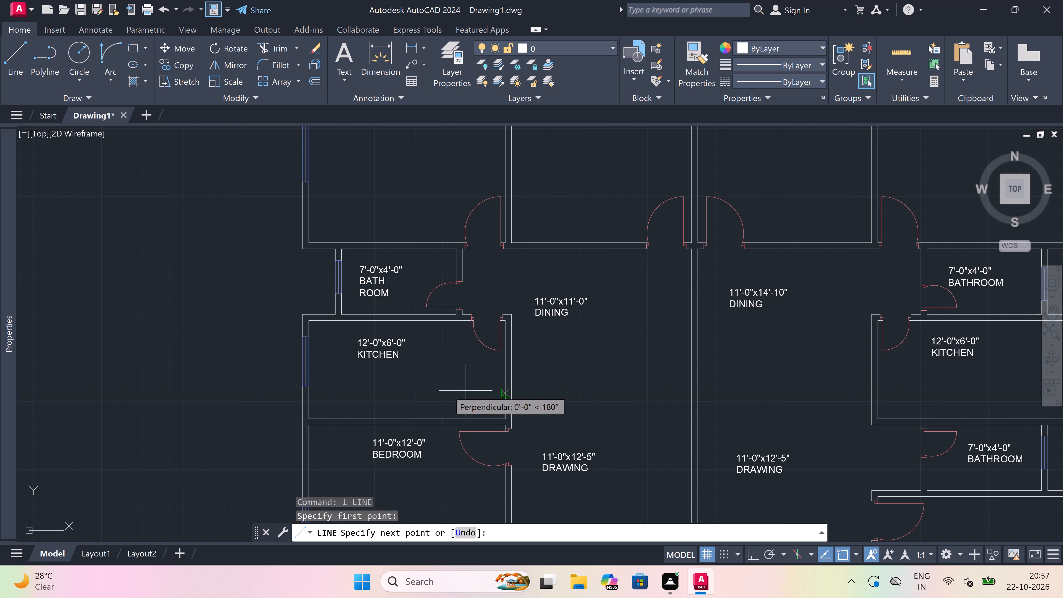
key(F8)
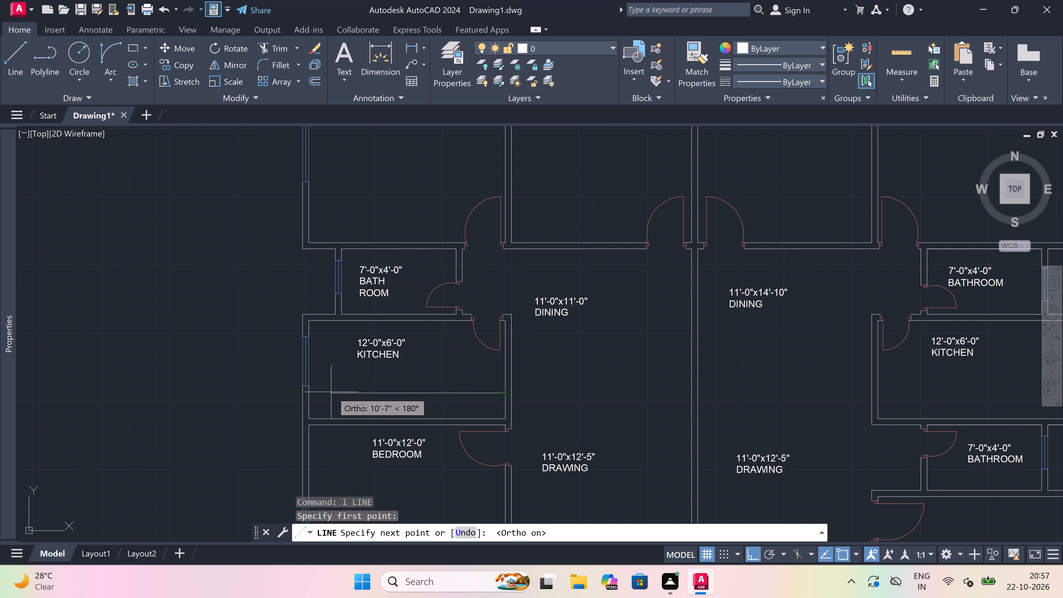
drag(335, 392, 336, 385)
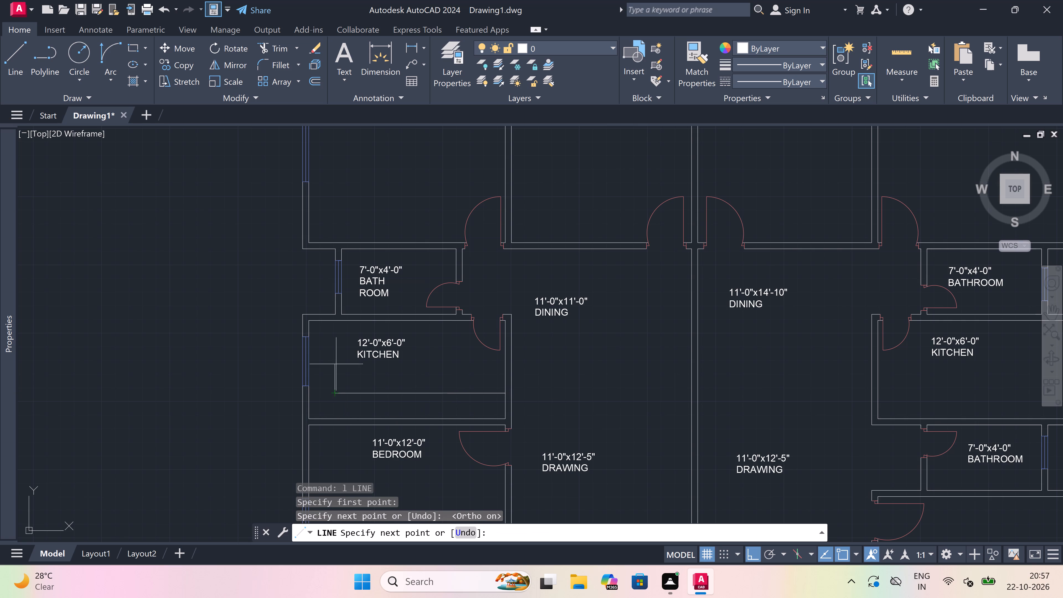
click(334, 320)
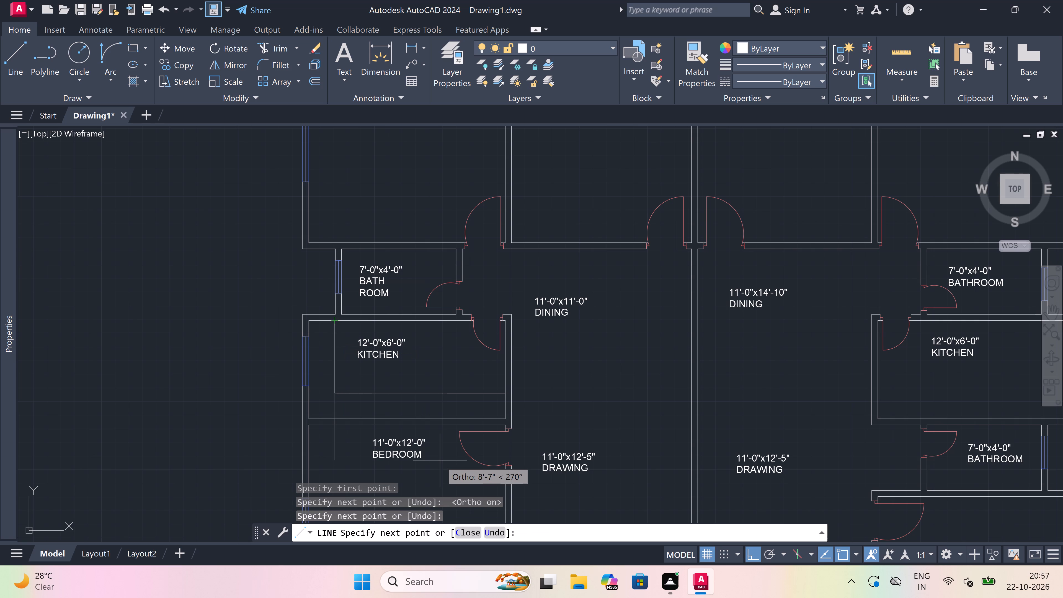
key(Escape)
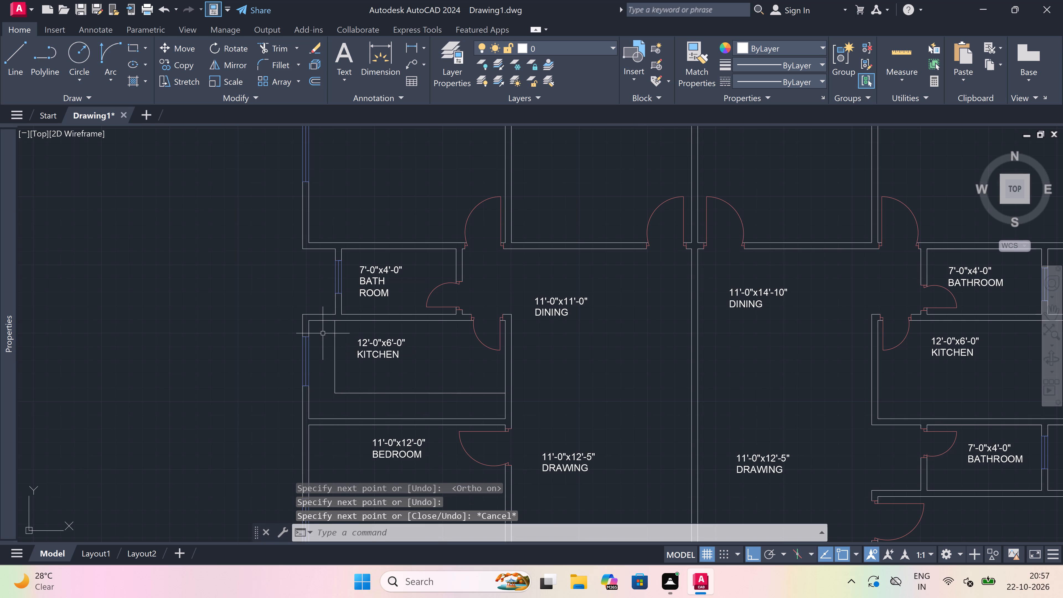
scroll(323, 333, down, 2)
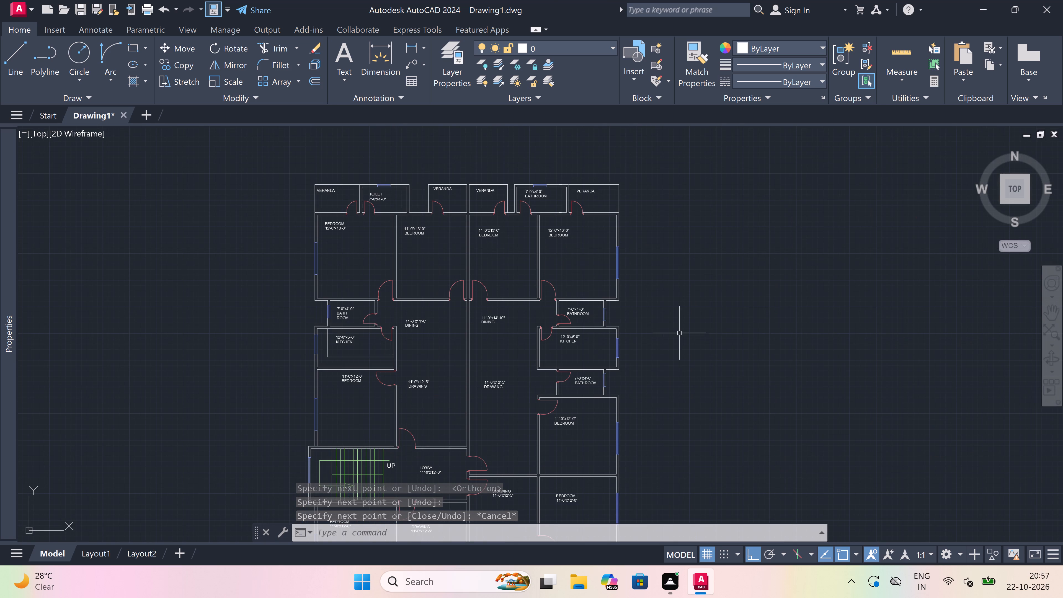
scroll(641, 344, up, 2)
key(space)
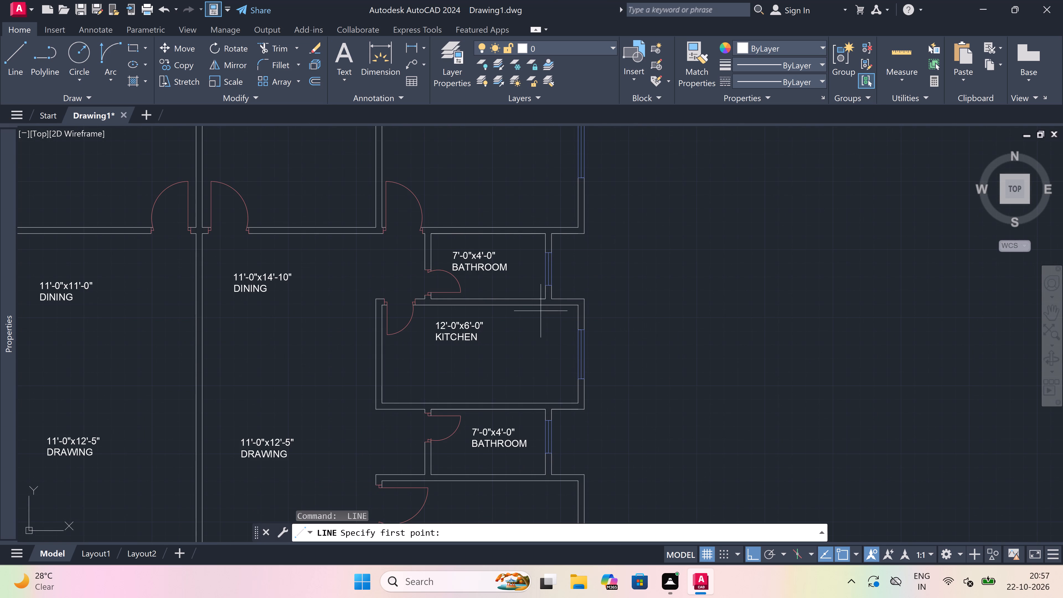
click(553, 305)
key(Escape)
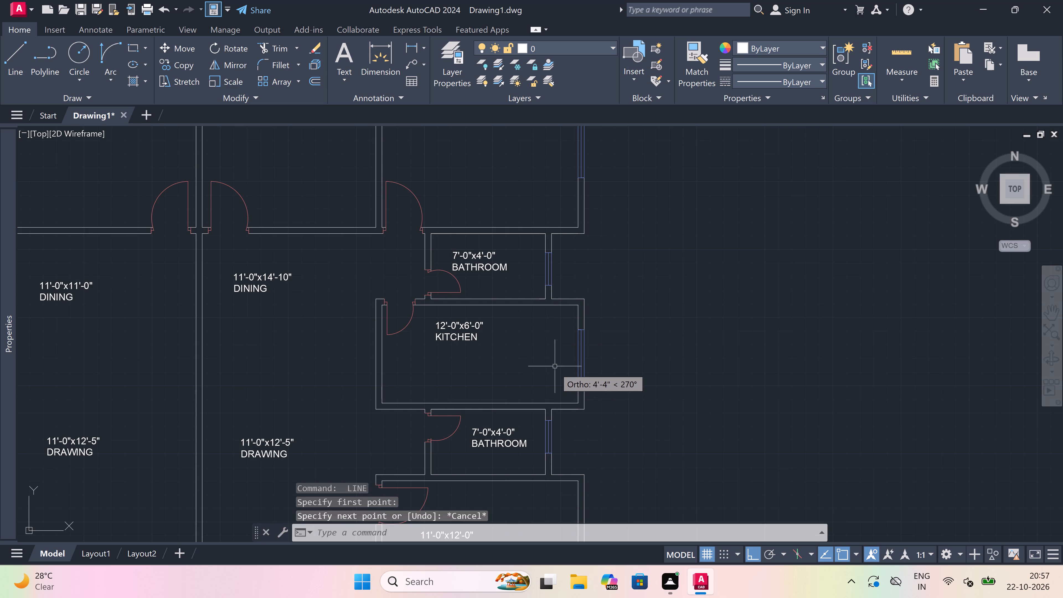
Draw an L-shaped counter line in the upper-right kitchen, about 4'-10" down from its top wall and across to its left wall.
key(space)
scroll(562, 312, up, 1)
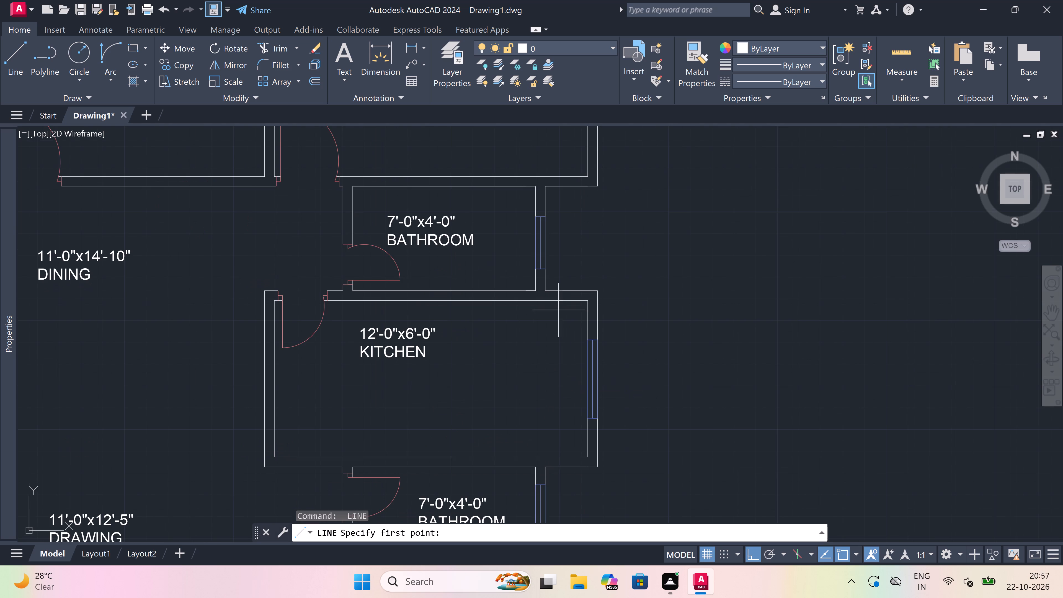
click(551, 305)
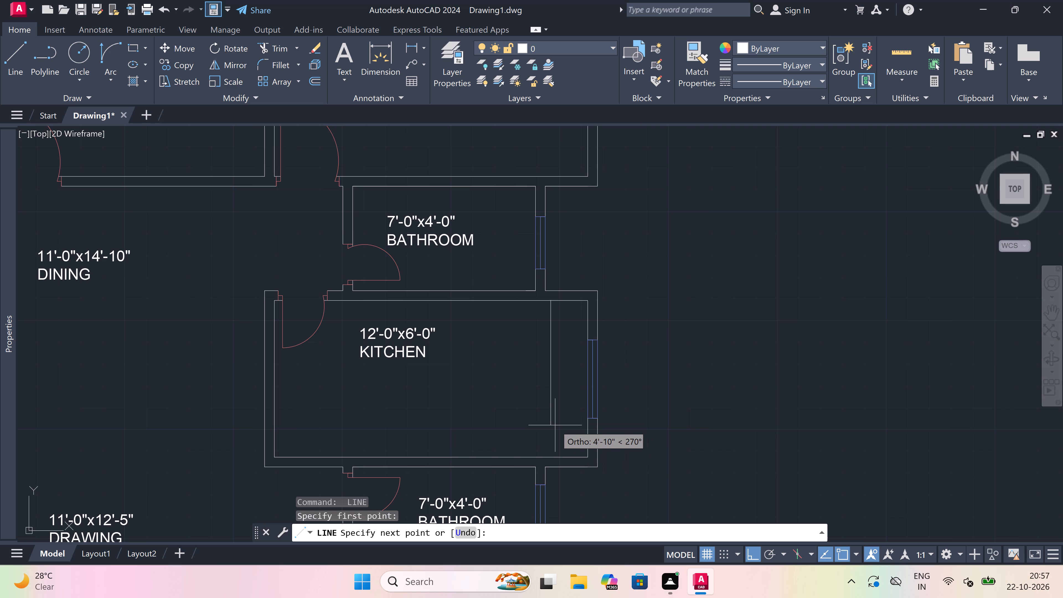
drag(554, 425, 551, 426)
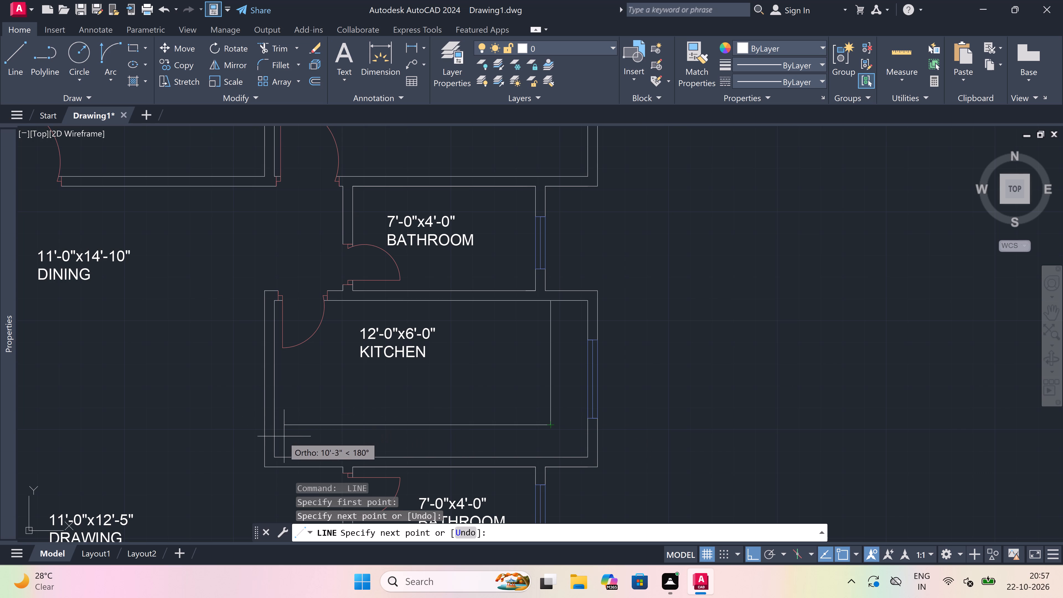
click(277, 421)
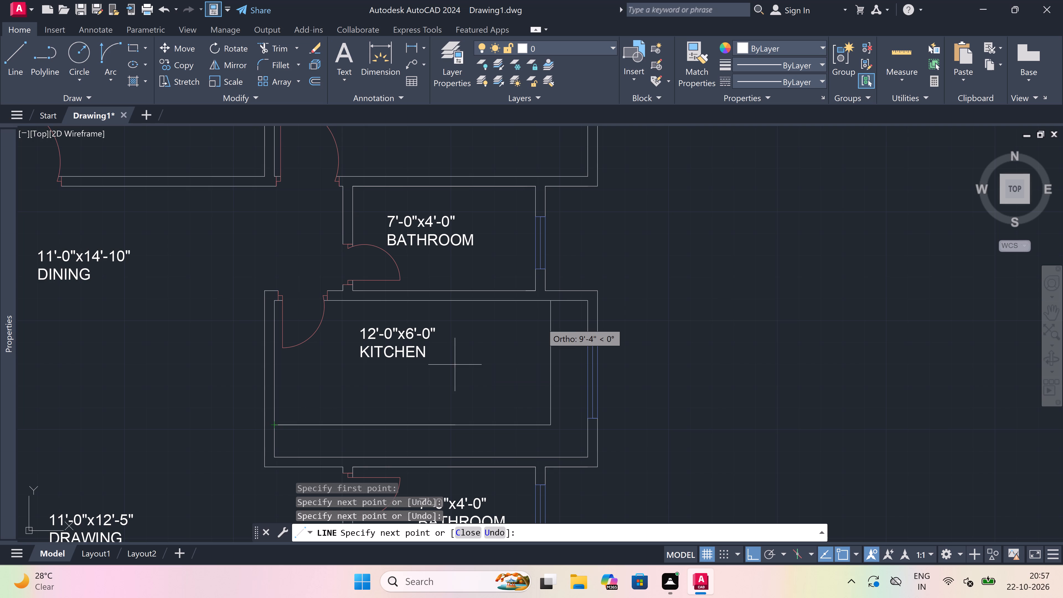
key(Escape)
Draw an L-shaped counter line in the lower-left kitchen, about 4'-4" up from its bottom wall and across to its right wall.
scroll(520, 306, down, 4)
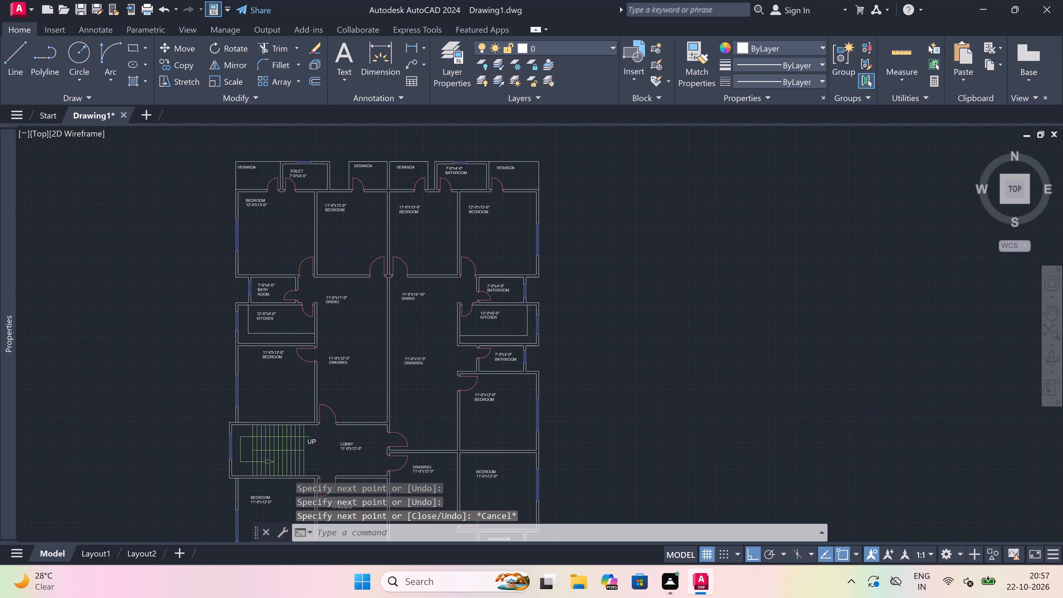
scroll(518, 306, down, 1)
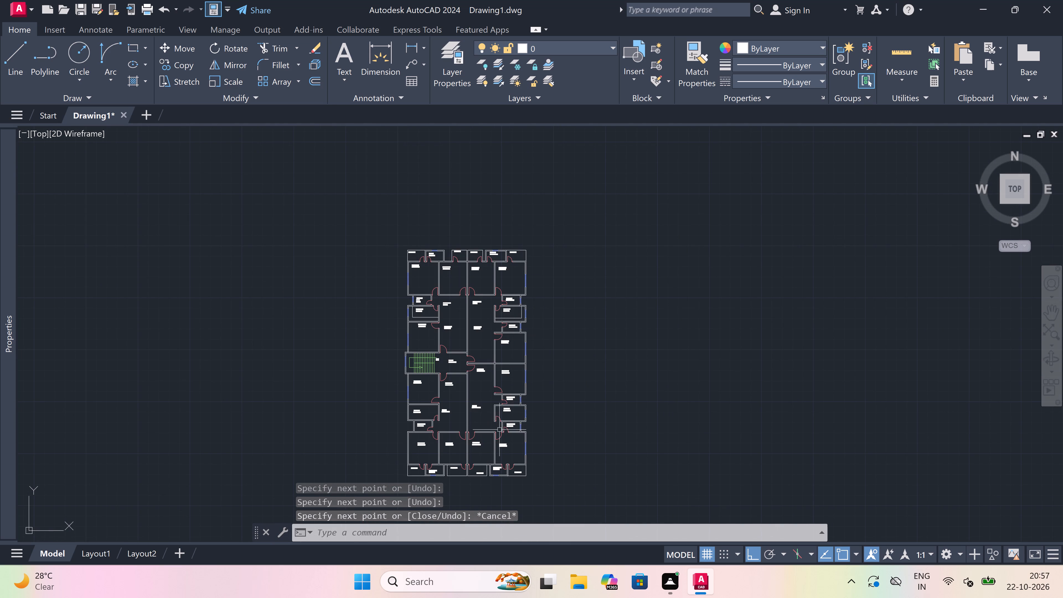
scroll(433, 420, up, 2)
scroll(421, 400, up, 1)
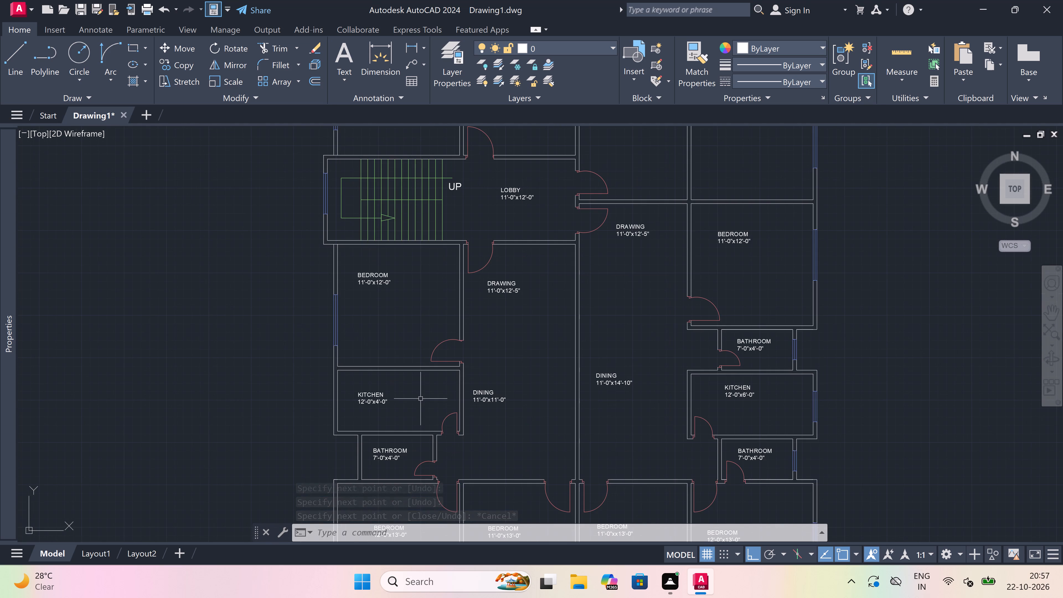
scroll(342, 403, down, 2)
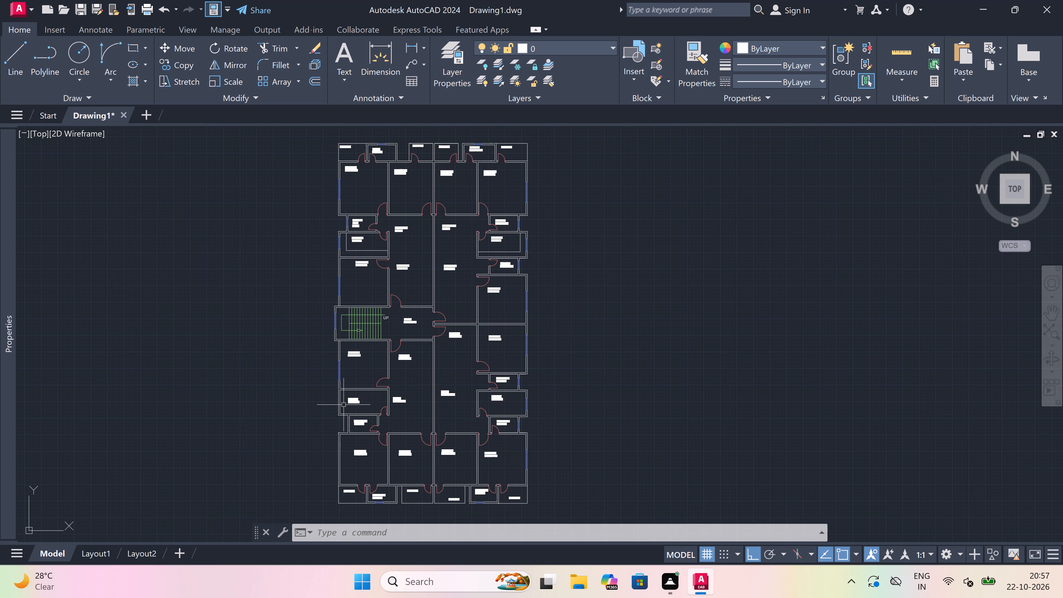
scroll(344, 404, up, 3)
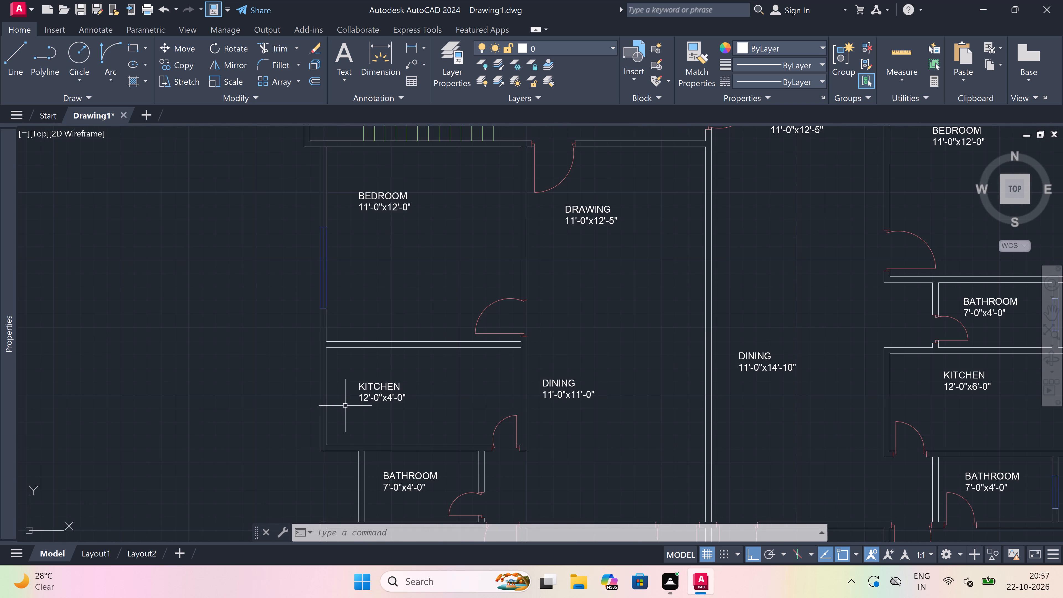
key(space)
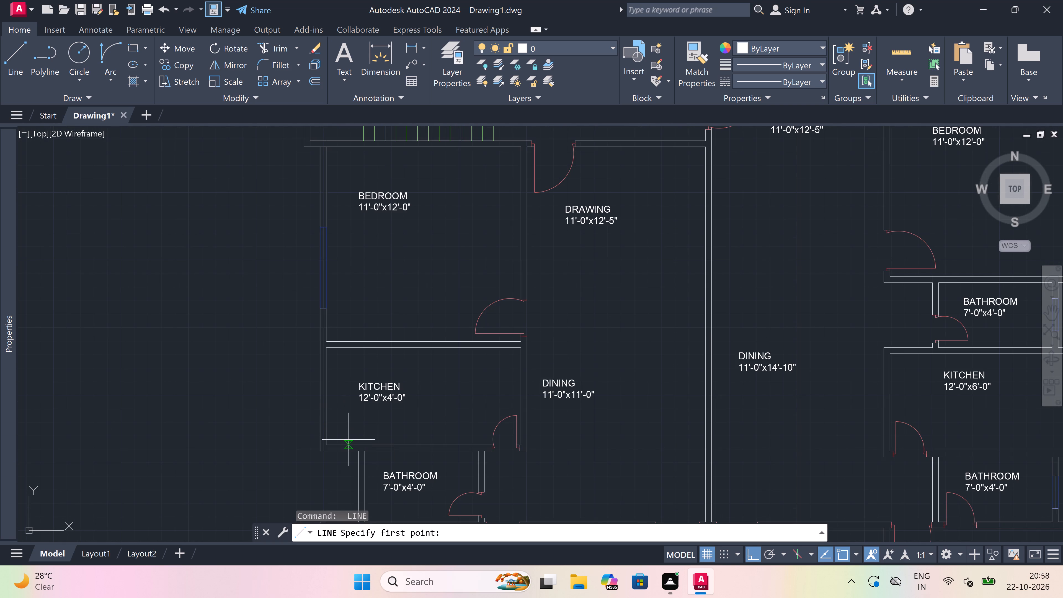
click(349, 440)
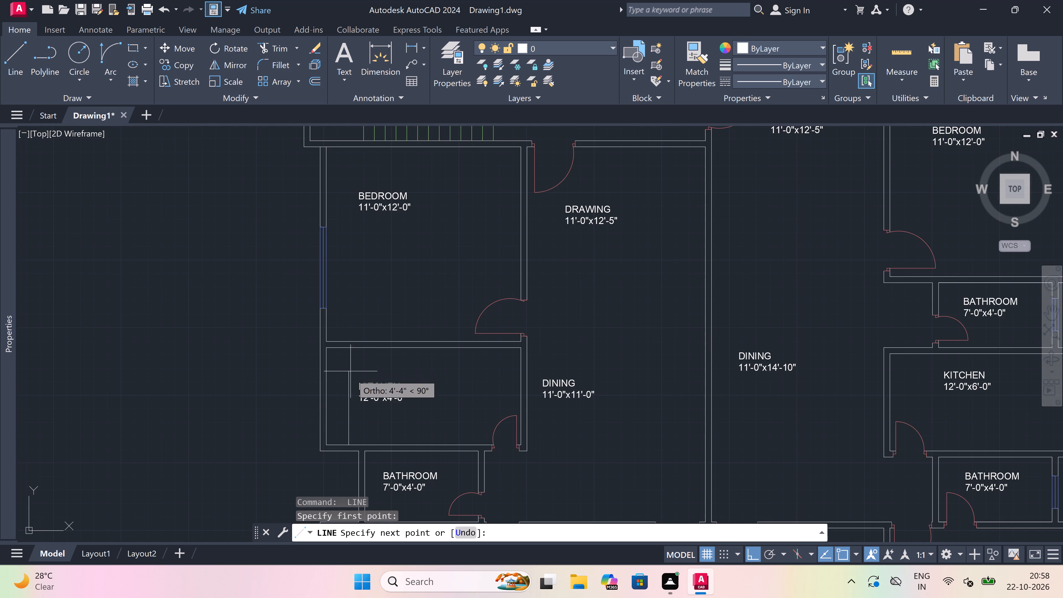
click(351, 371)
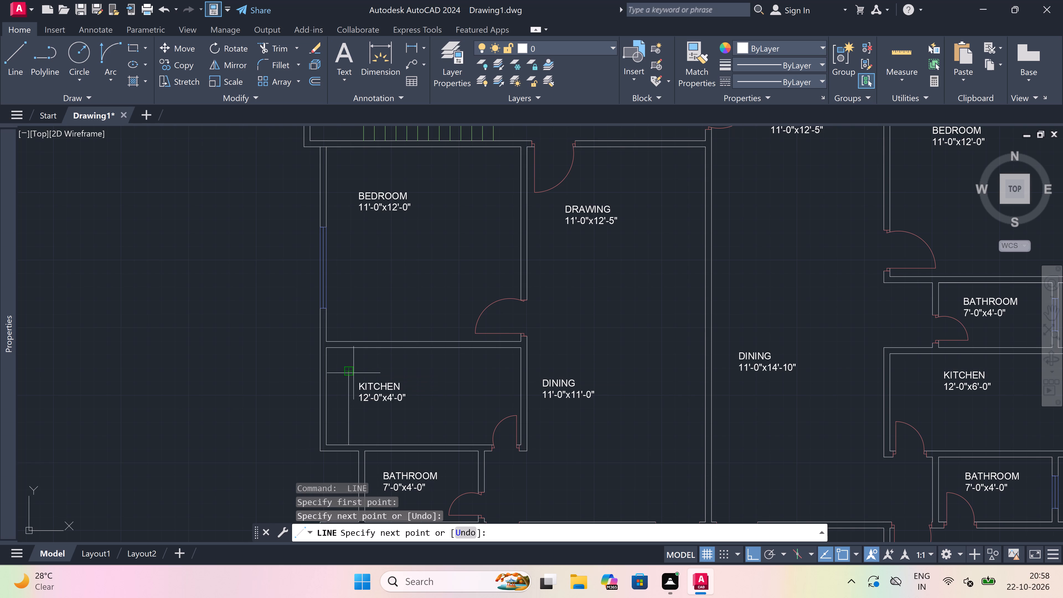
click(516, 369)
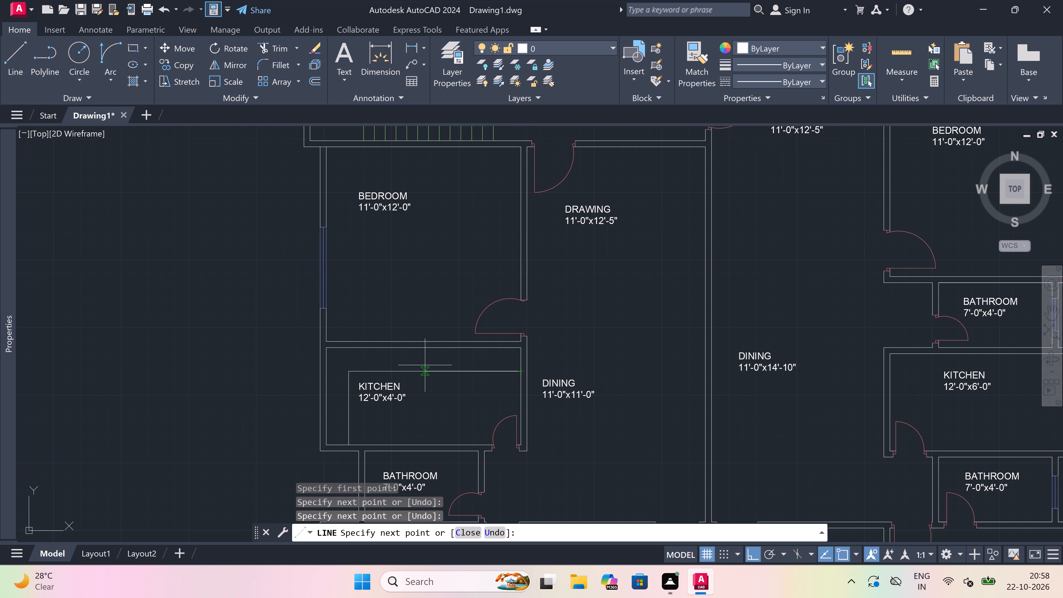
key(Escape)
Draw an L-shaped counter line in the lower-right kitchen, up from its bottom wall near the window and across to its left wall.
scroll(363, 340, down, 3)
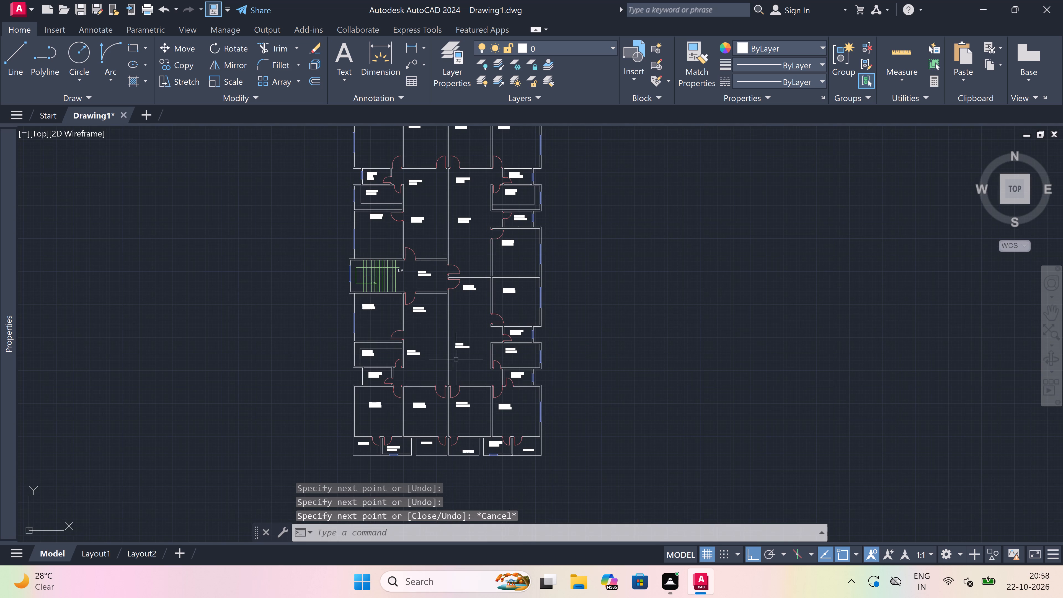
scroll(525, 340, up, 3)
key(space)
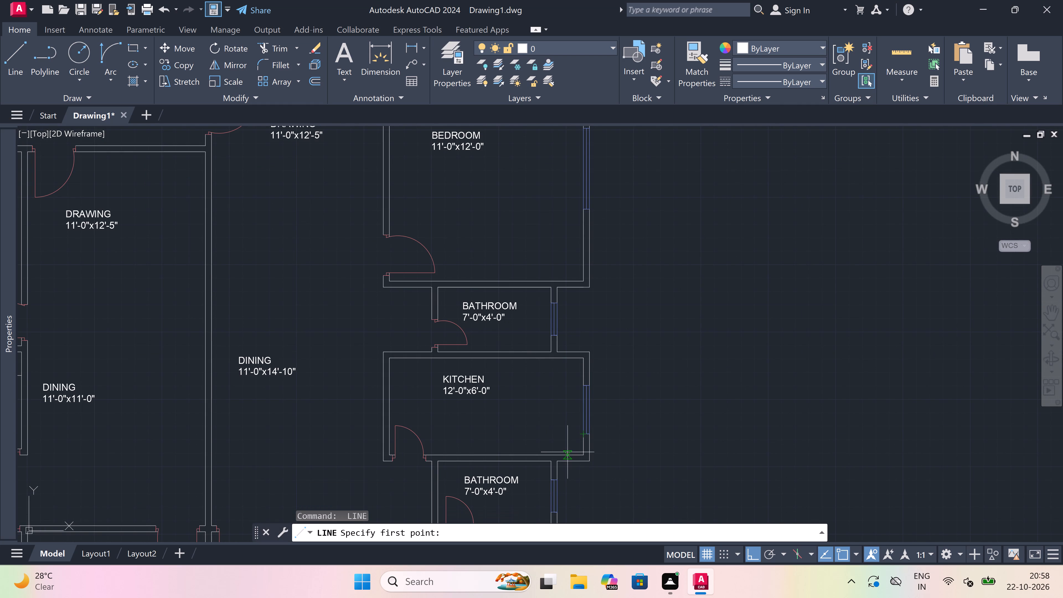
drag(564, 454, 566, 439)
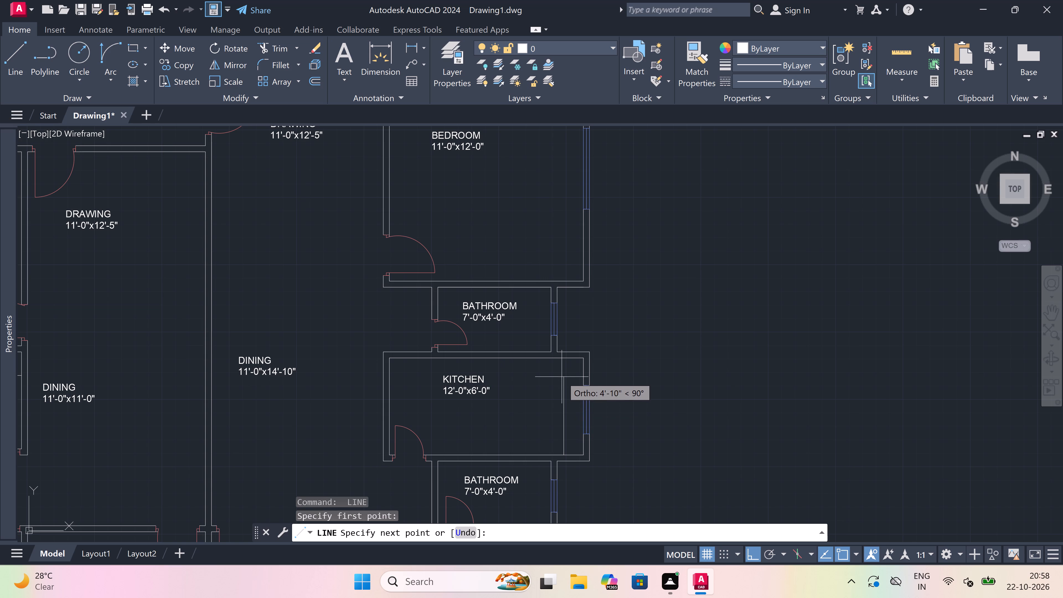
click(562, 380)
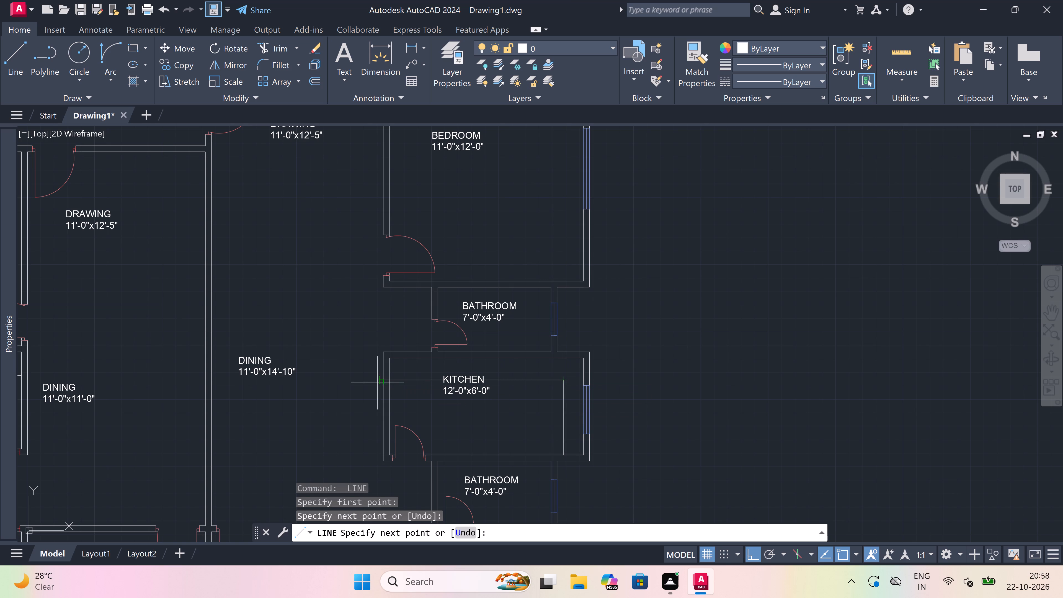
click(393, 382)
key(Escape)
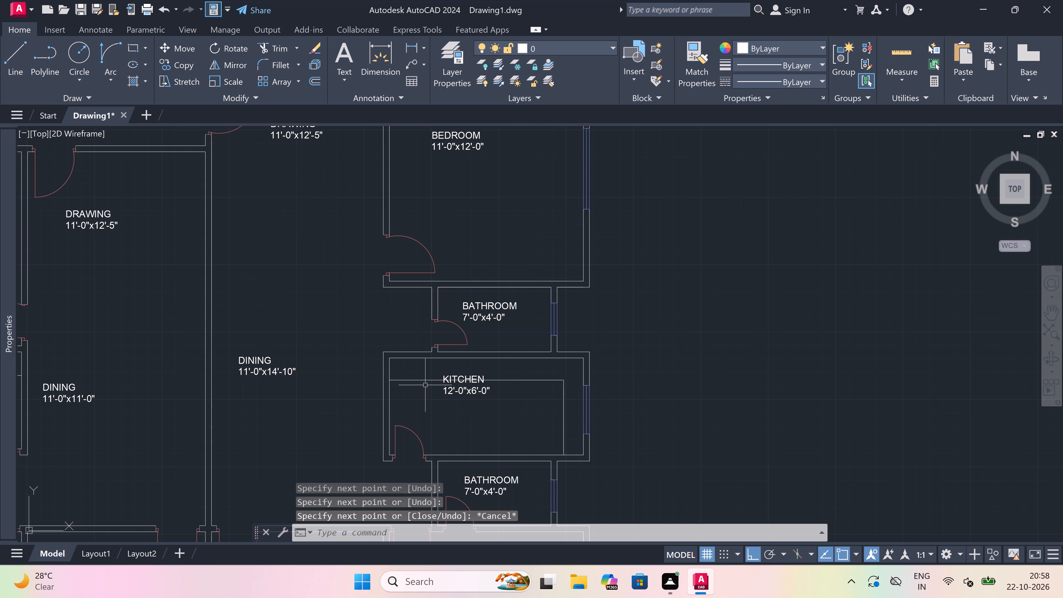
Move the KITCHEN 12'-0"x6'-0" label in the lower-right kitchen straight down, clear of the counter line.
click(454, 390)
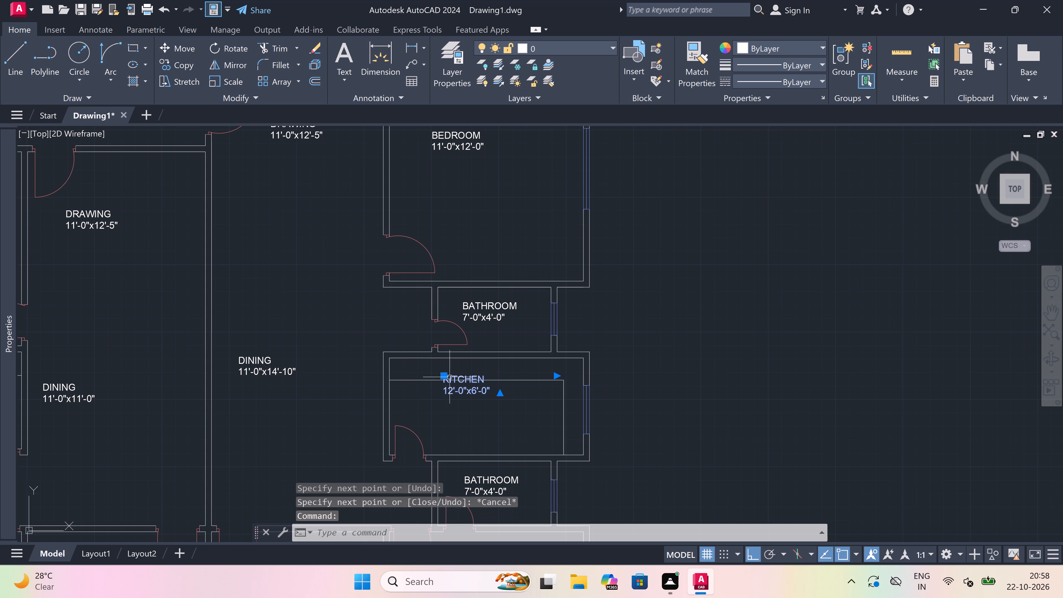
click(445, 372)
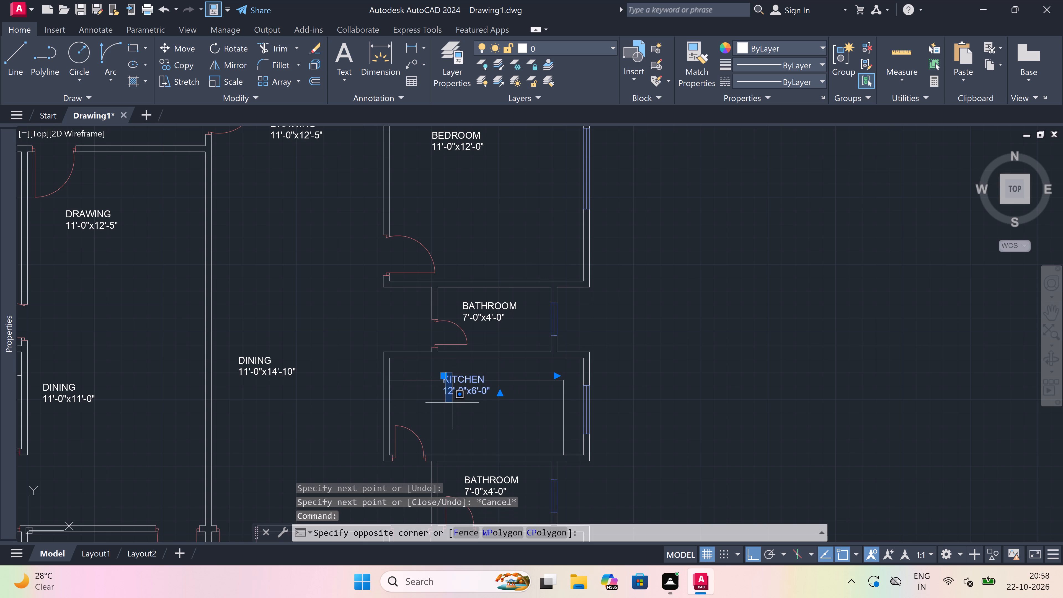
click(452, 401)
click(447, 378)
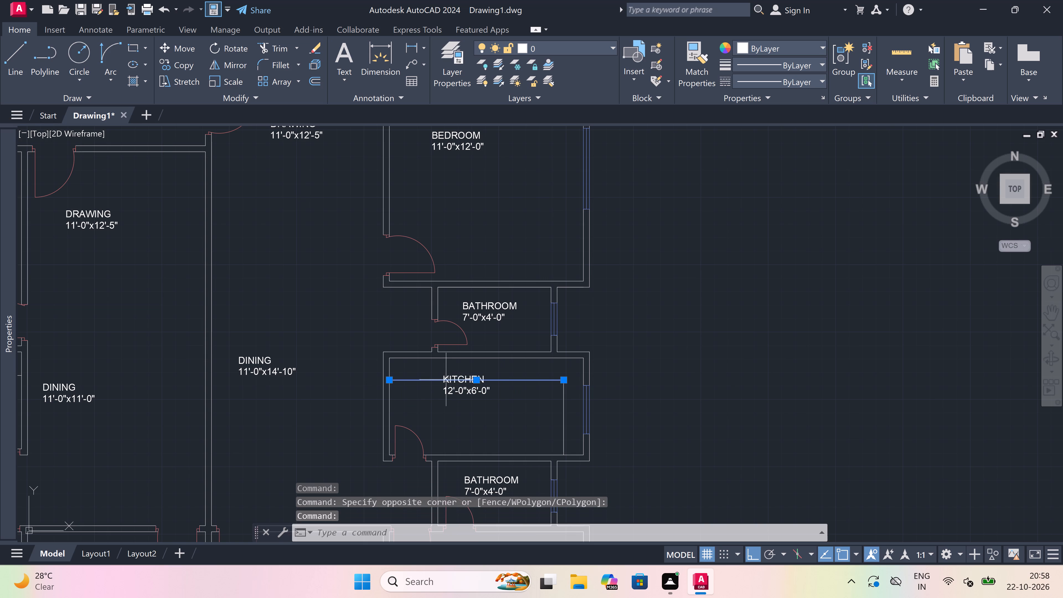
key(Escape)
click(450, 390)
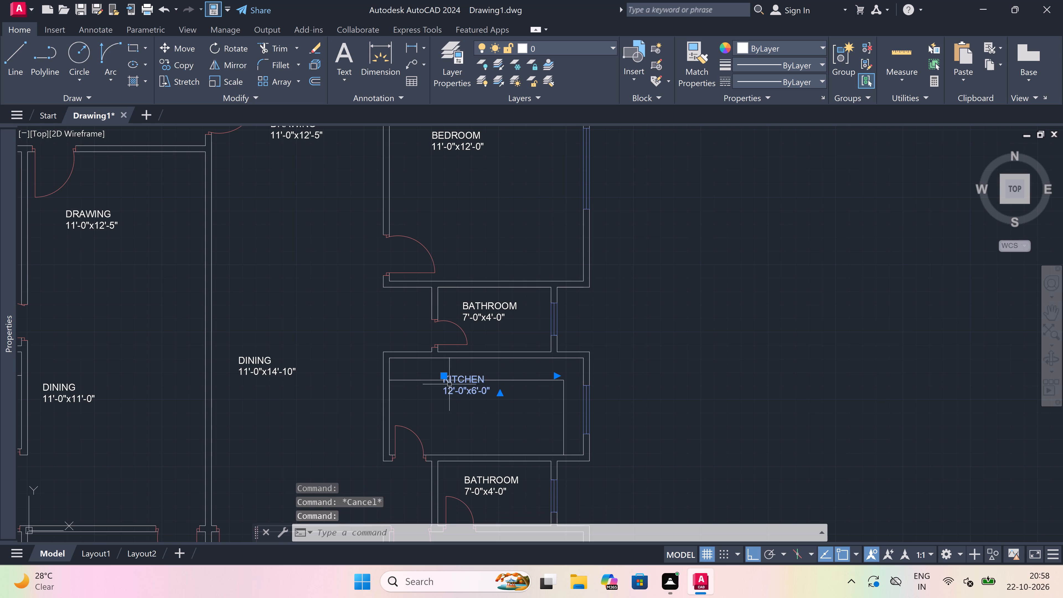
click(446, 376)
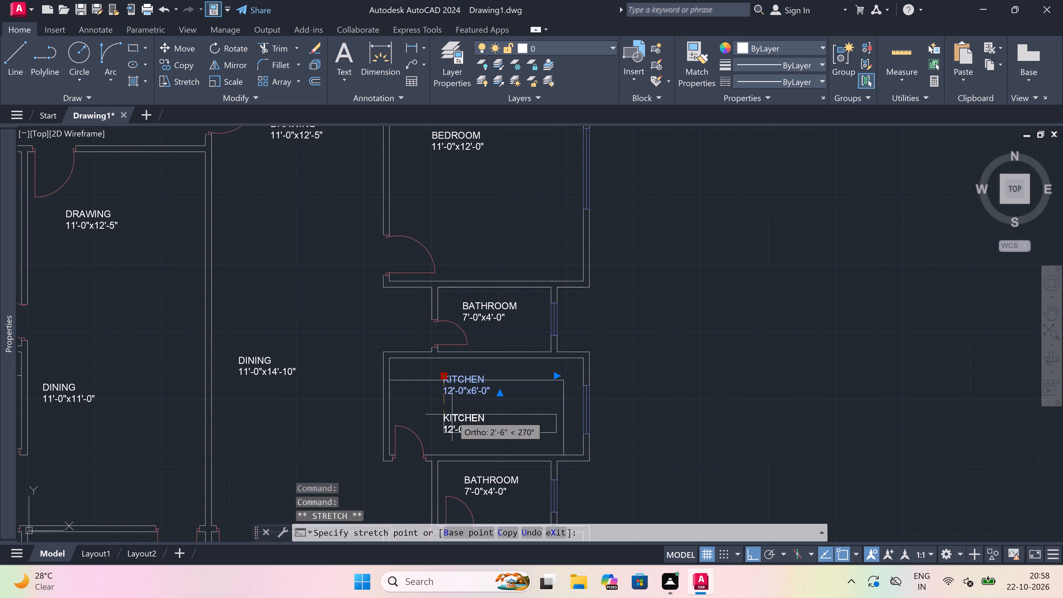
click(452, 411)
key(Escape)
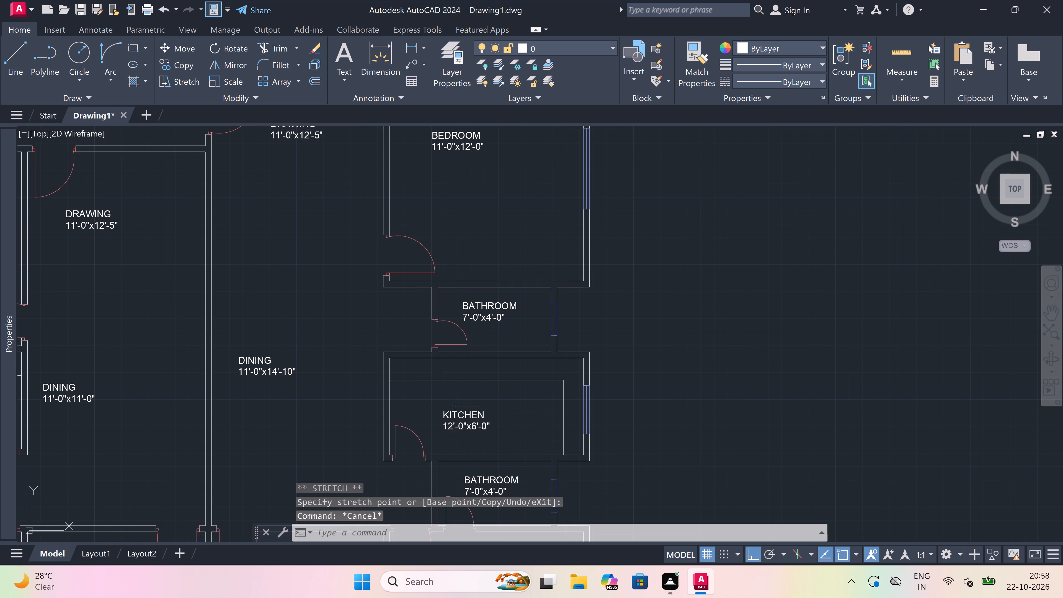
With ortho off, move the 11'-0"x13'-0" BEDROOM label in the top row's second bedroom from the left up and slightly right, nearer its top wall.
scroll(455, 403, down, 3)
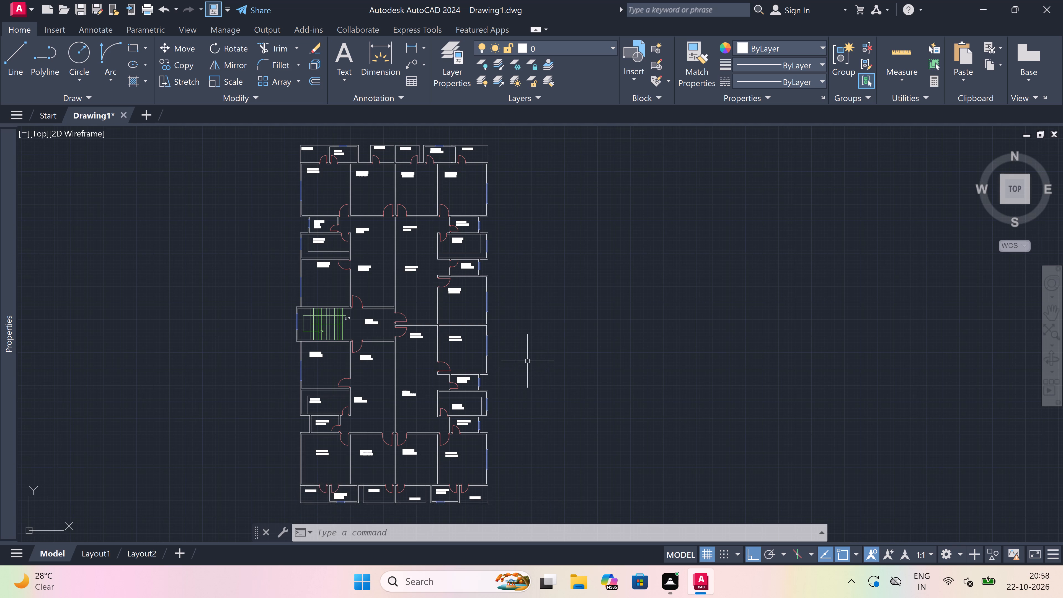
scroll(527, 361, down, 2)
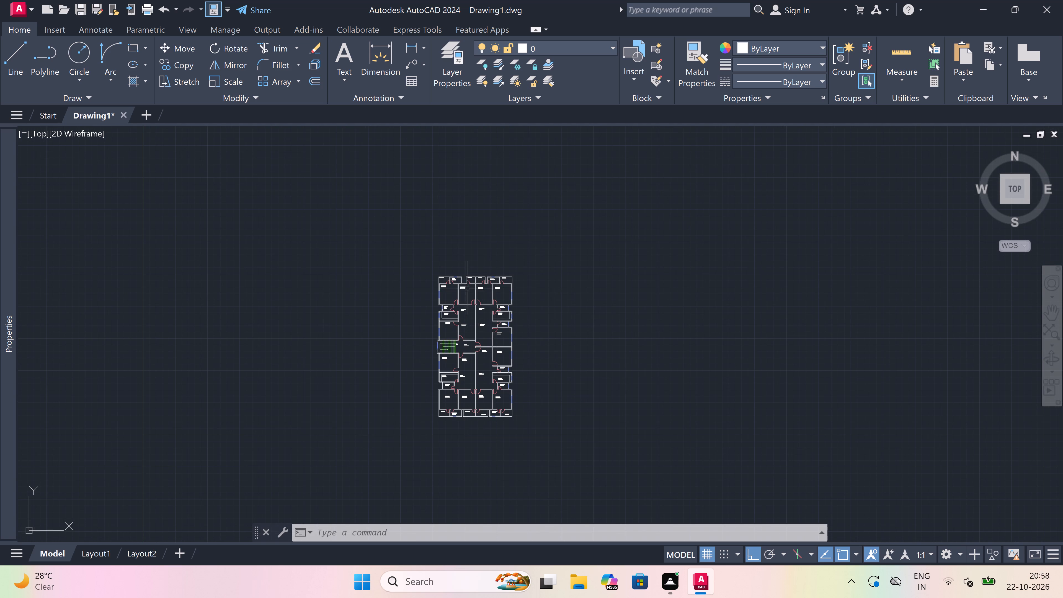
scroll(463, 283, up, 4)
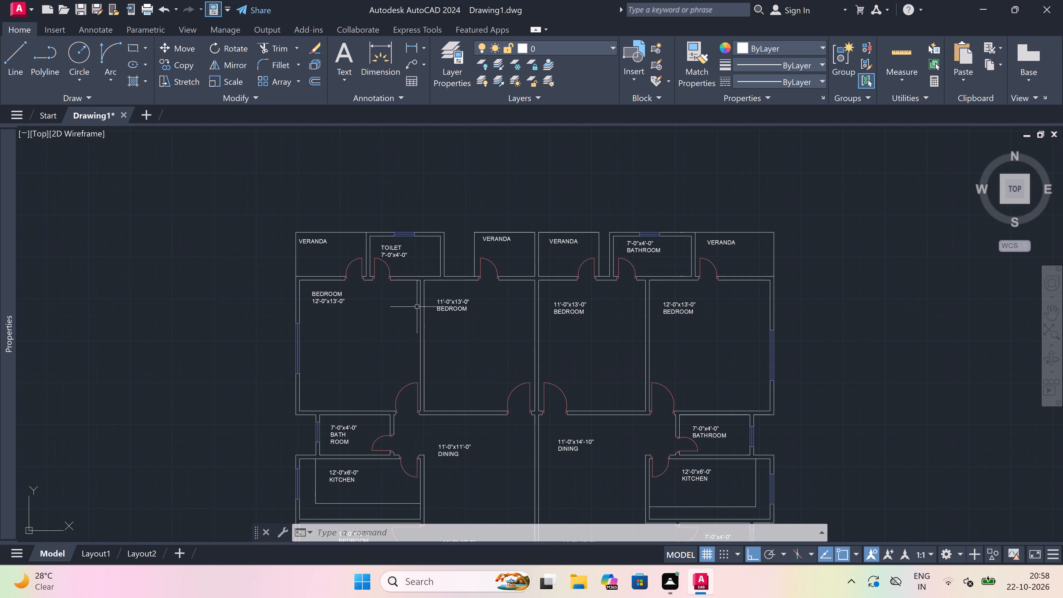
scroll(487, 300, up, 1)
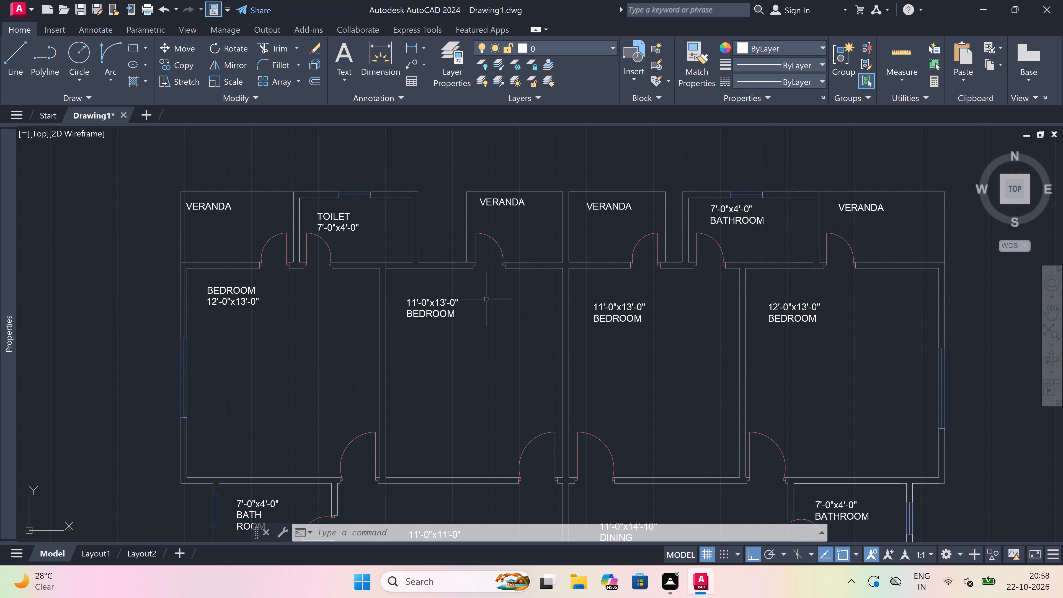
scroll(423, 315, up, 1)
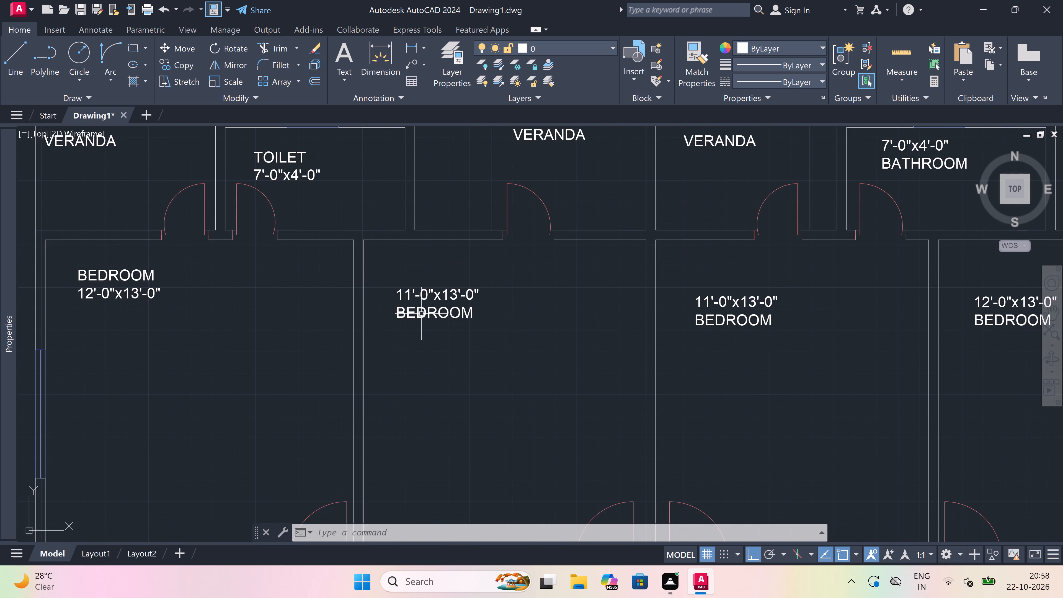
scroll(421, 313, down, 1)
click(421, 313)
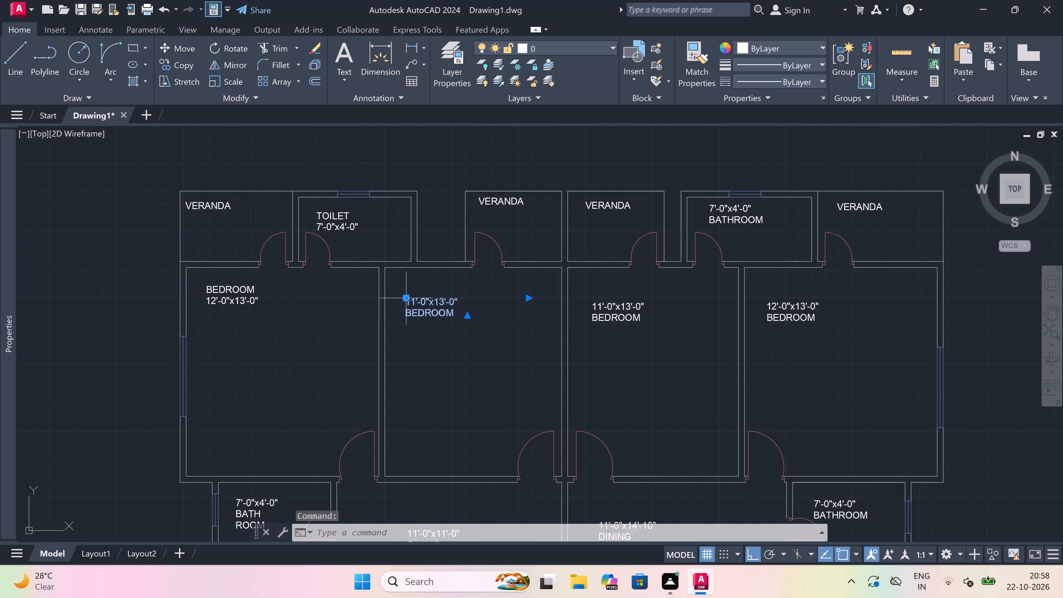
click(406, 294)
click(406, 296)
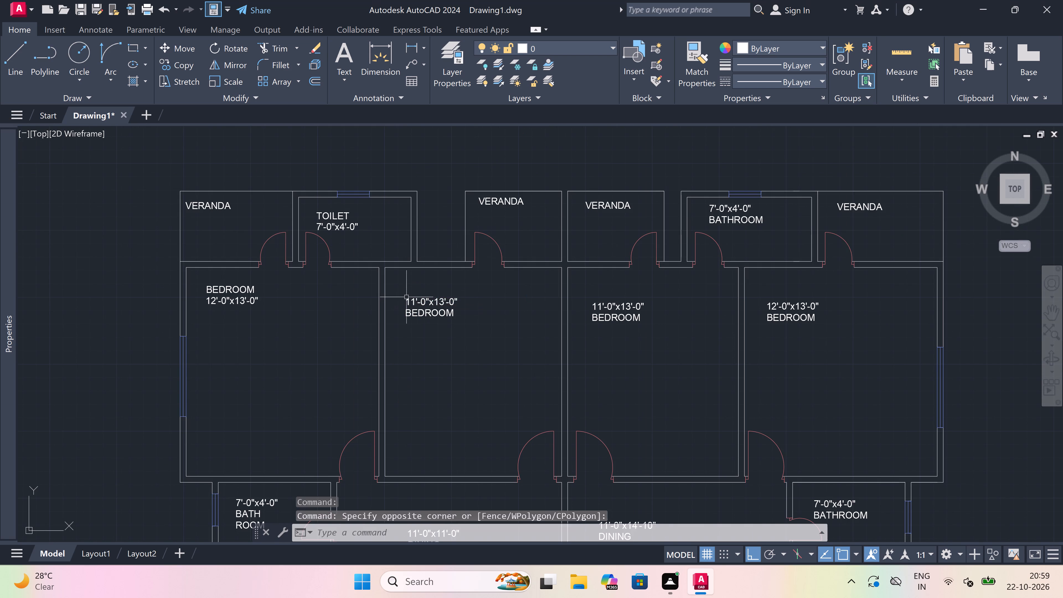
click(406, 305)
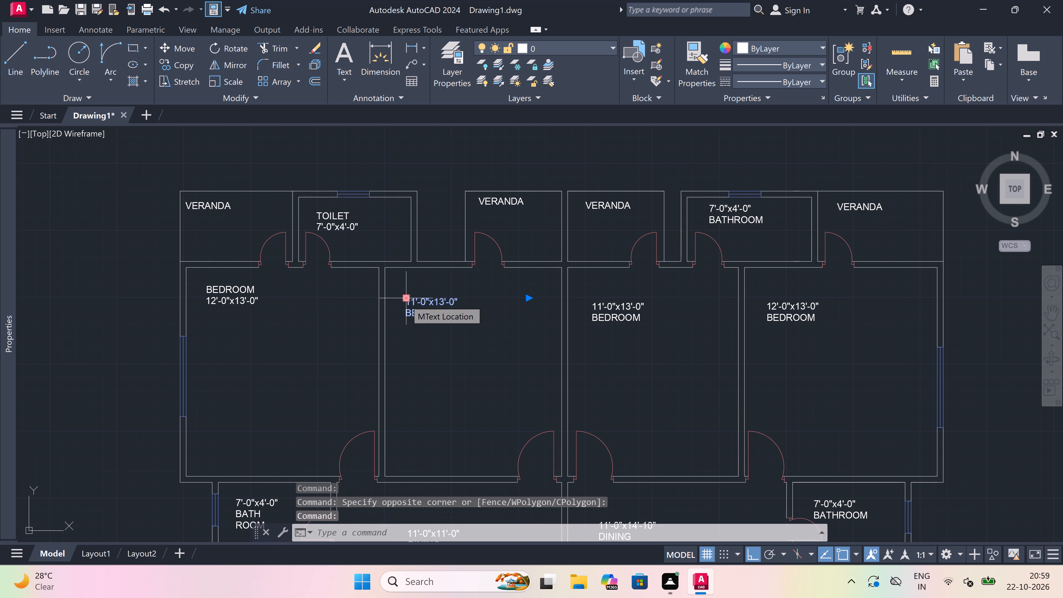
click(405, 300)
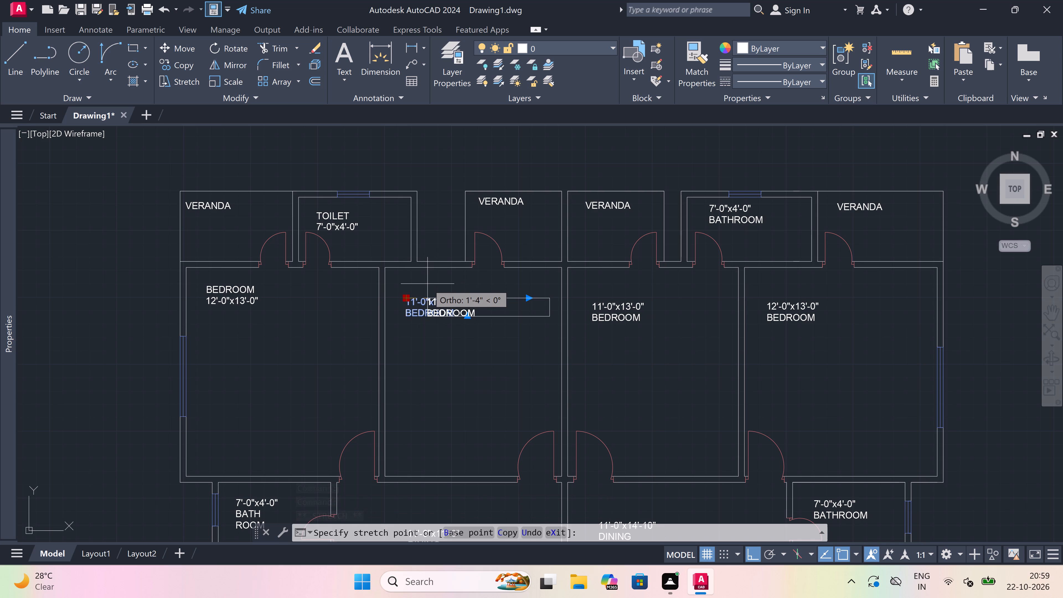
scroll(427, 284, down, 1)
scroll(427, 284, up, 1)
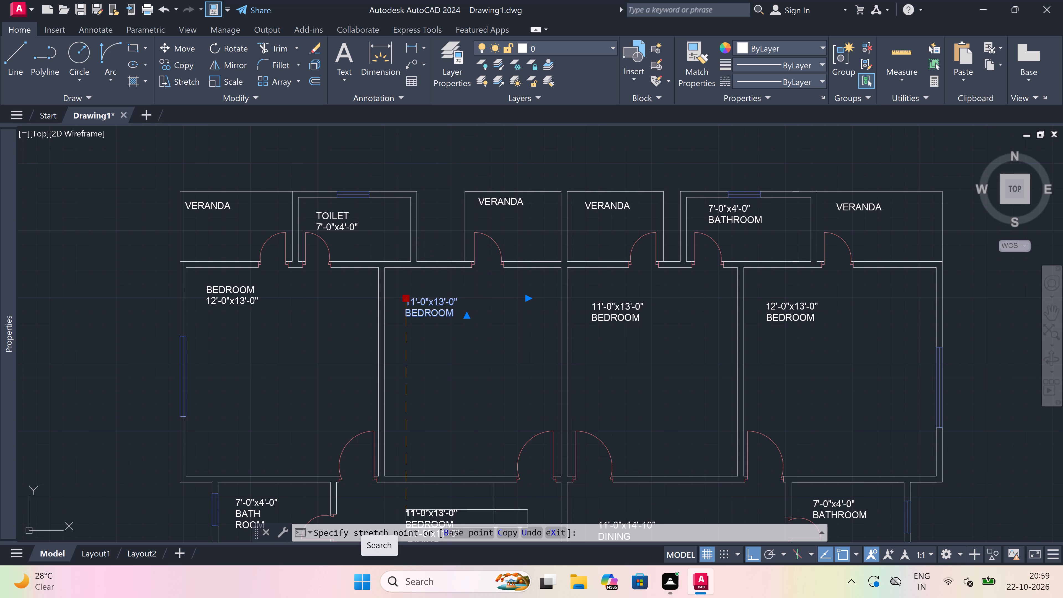
key(F8)
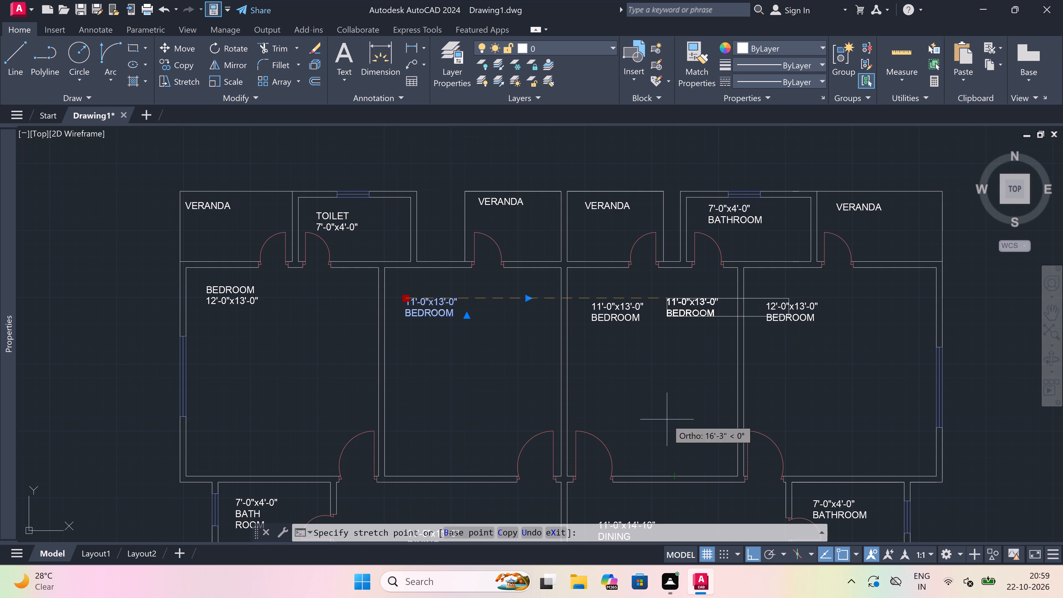
scroll(432, 290, up, 2)
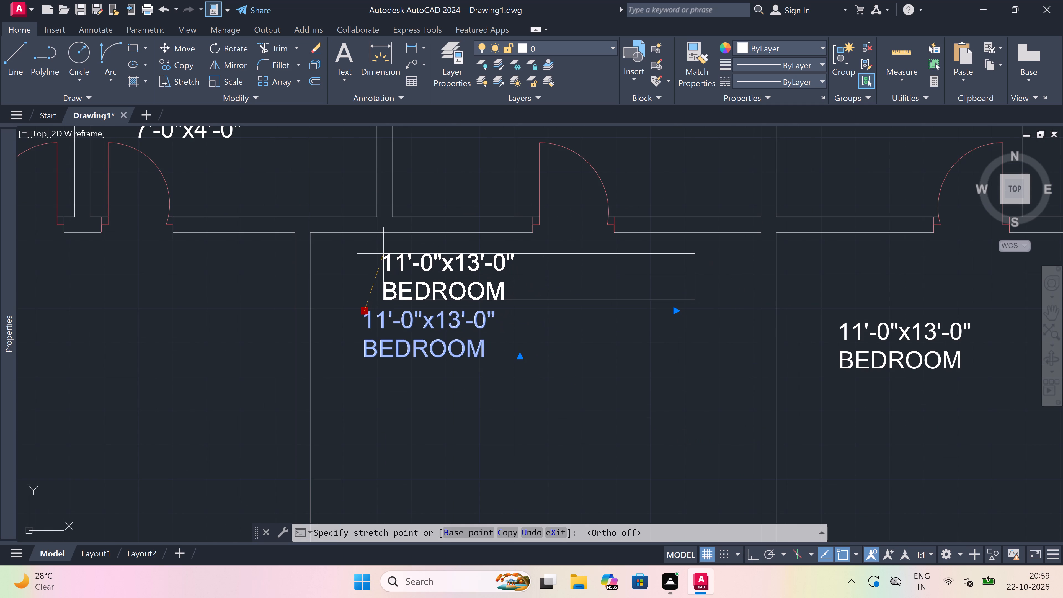
click(381, 261)
key(Escape)
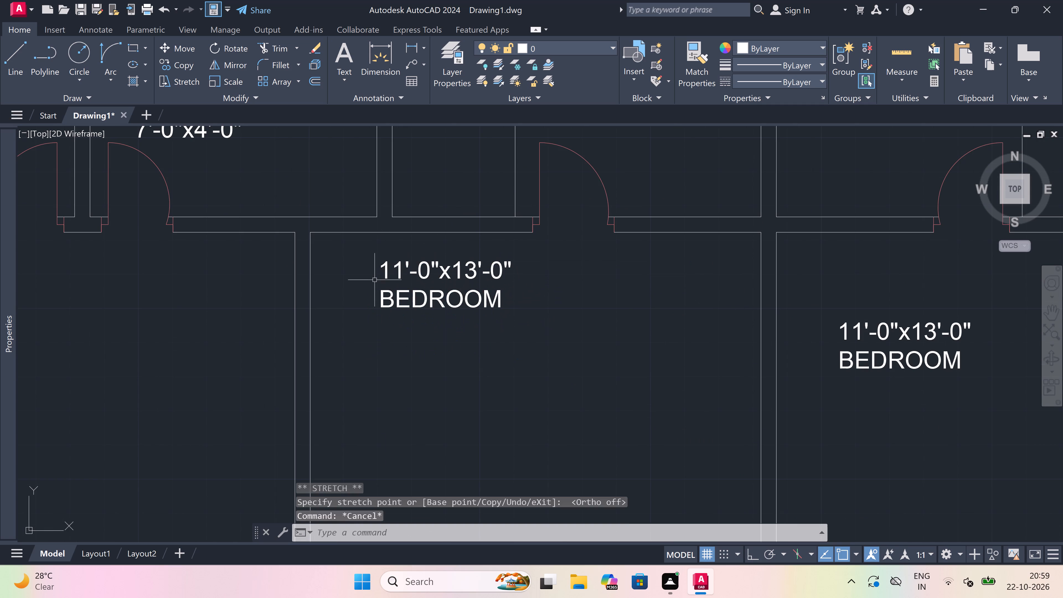
Move the 11'-0"x13'-0" BEDROOM label in the top row's third bedroom up and slightly left, nearer its top wall.
scroll(398, 295, down, 3)
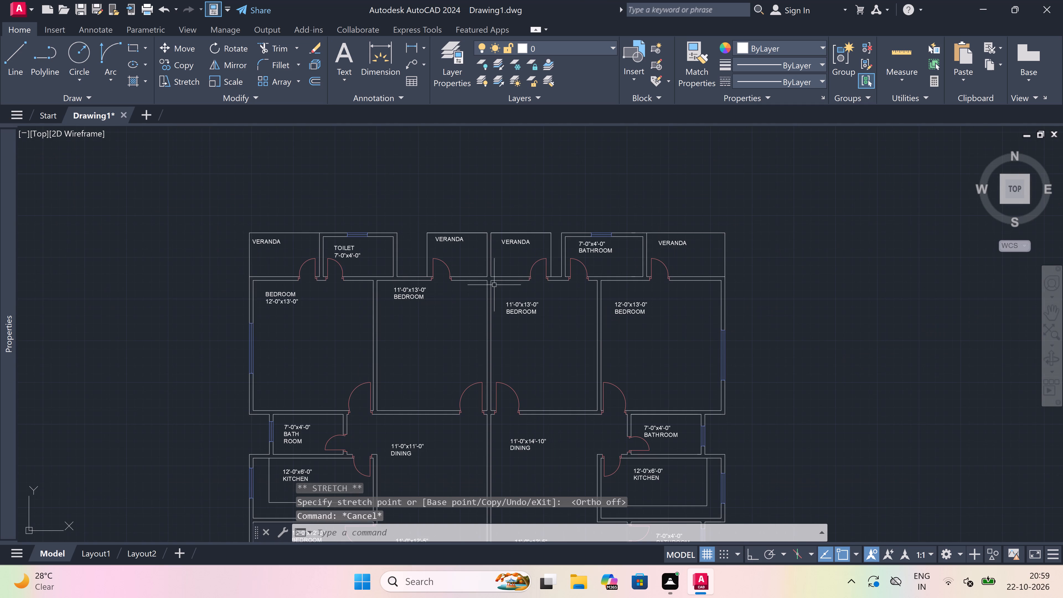
scroll(502, 274, up, 2)
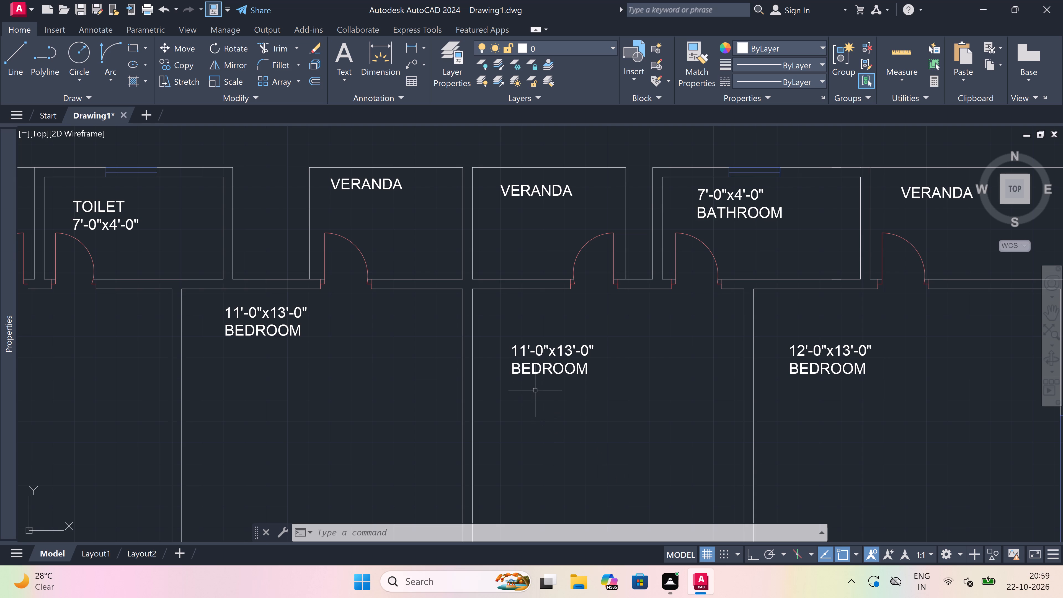
click(521, 352)
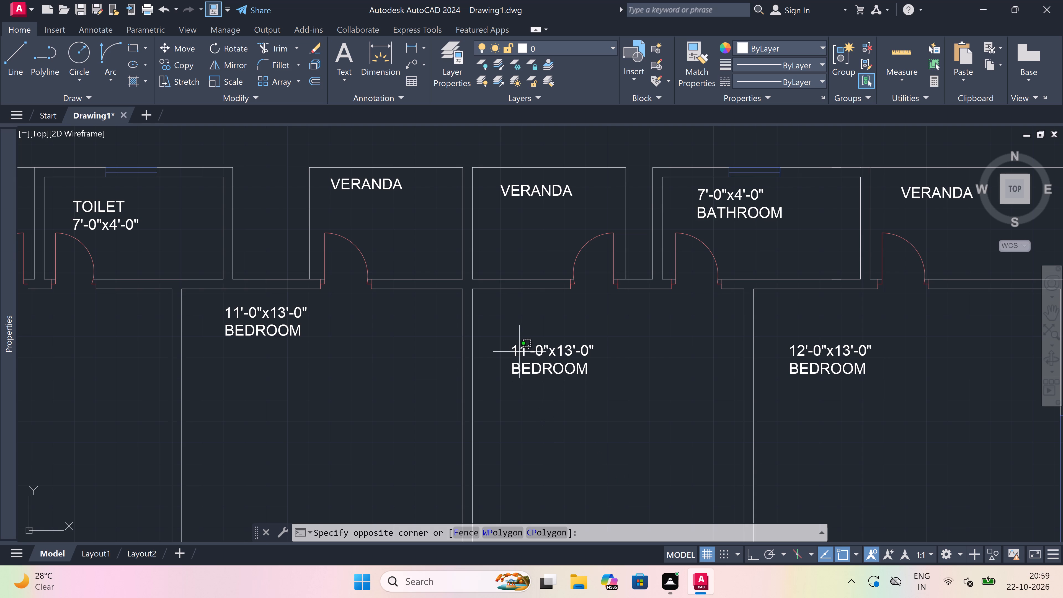
click(507, 342)
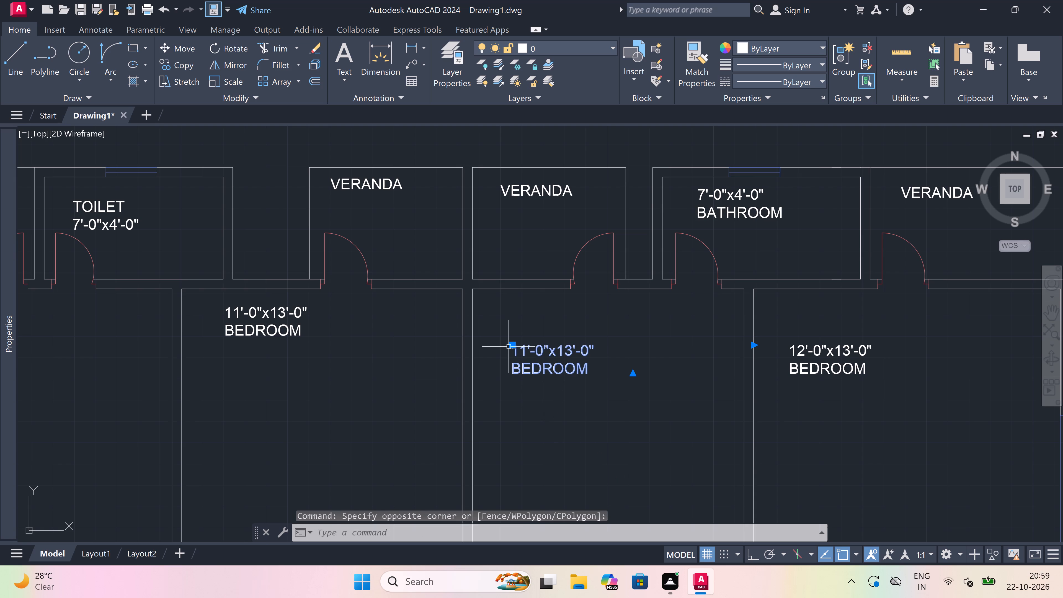
drag(512, 347, 512, 342)
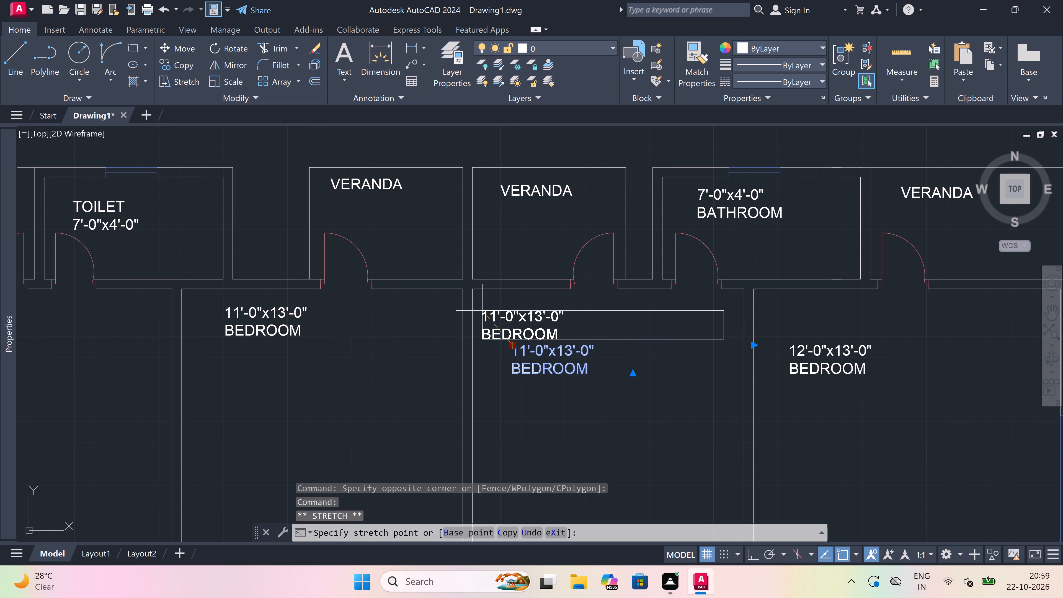
click(497, 311)
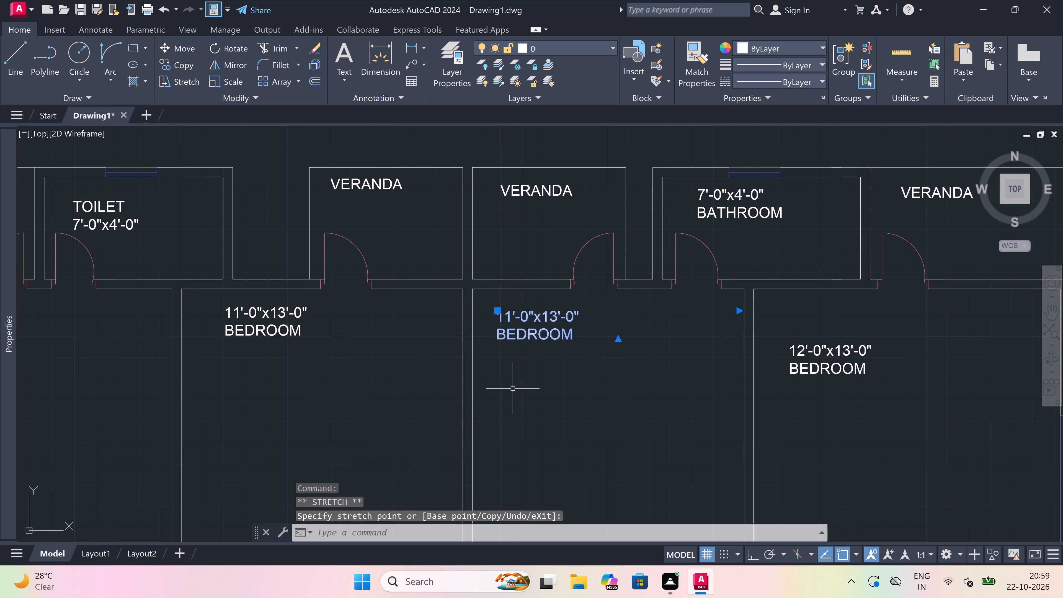
key(Escape)
Move the 12'-0"x13'-0" BEDROOM label in the top row's rightmost bedroom up and slightly left, level with the neighbouring bedroom label.
scroll(498, 339, down, 4)
scroll(528, 337, up, 1)
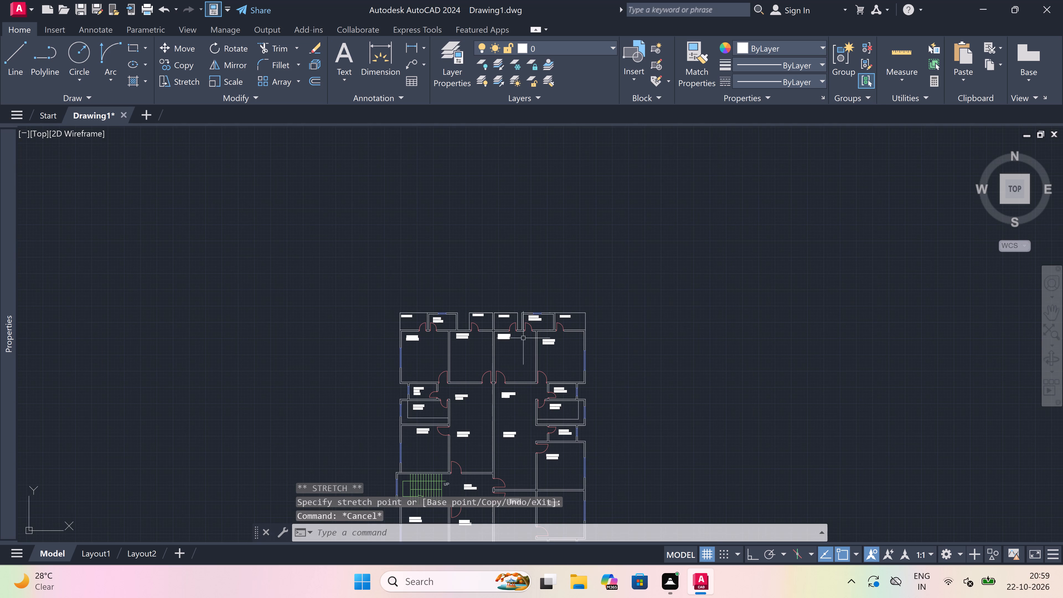
scroll(526, 338, up, 2)
scroll(594, 341, up, 1)
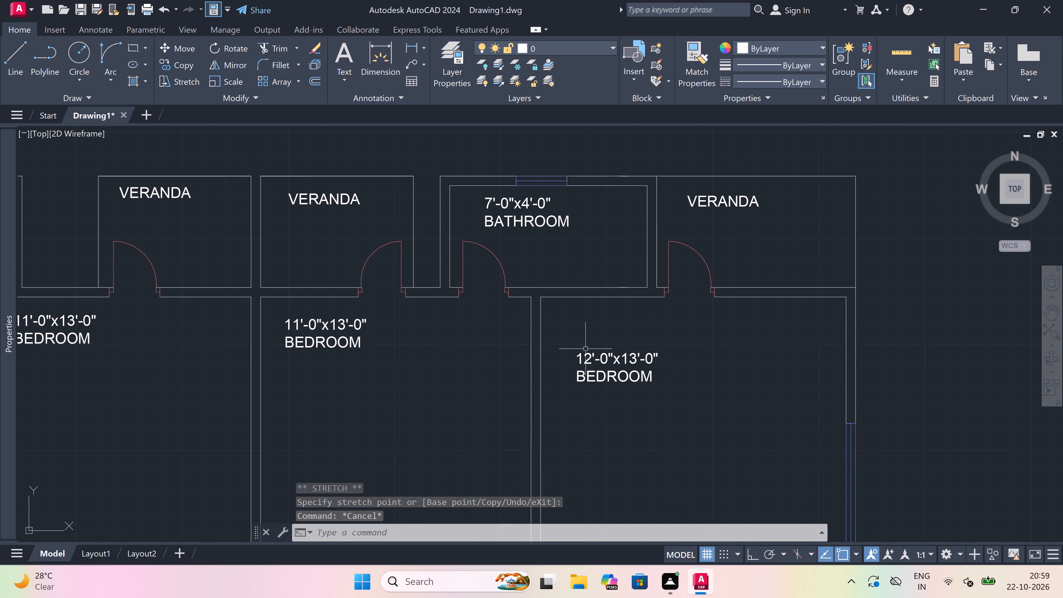
click(587, 353)
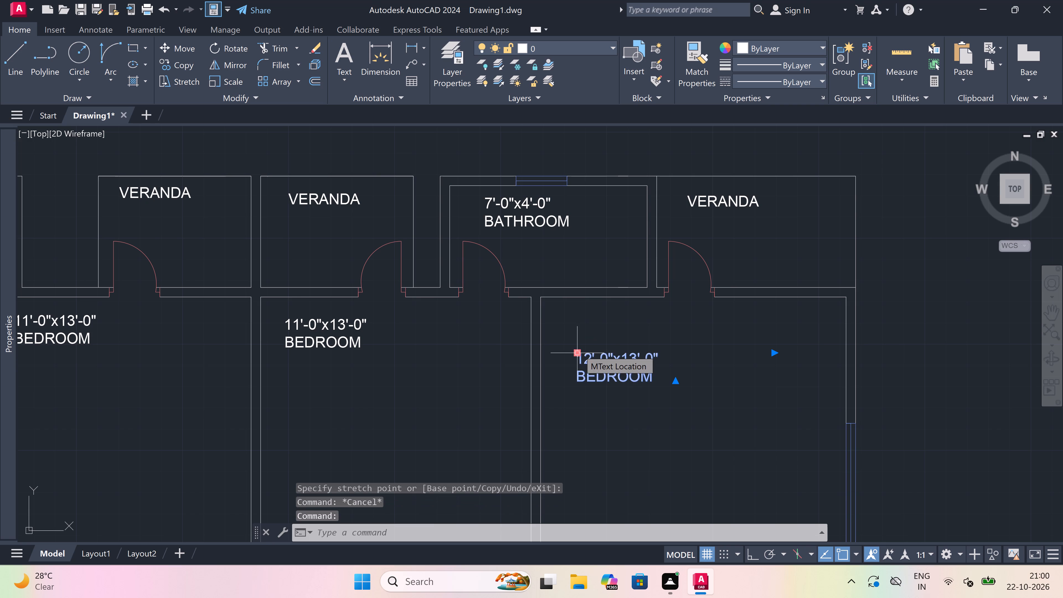
click(578, 350)
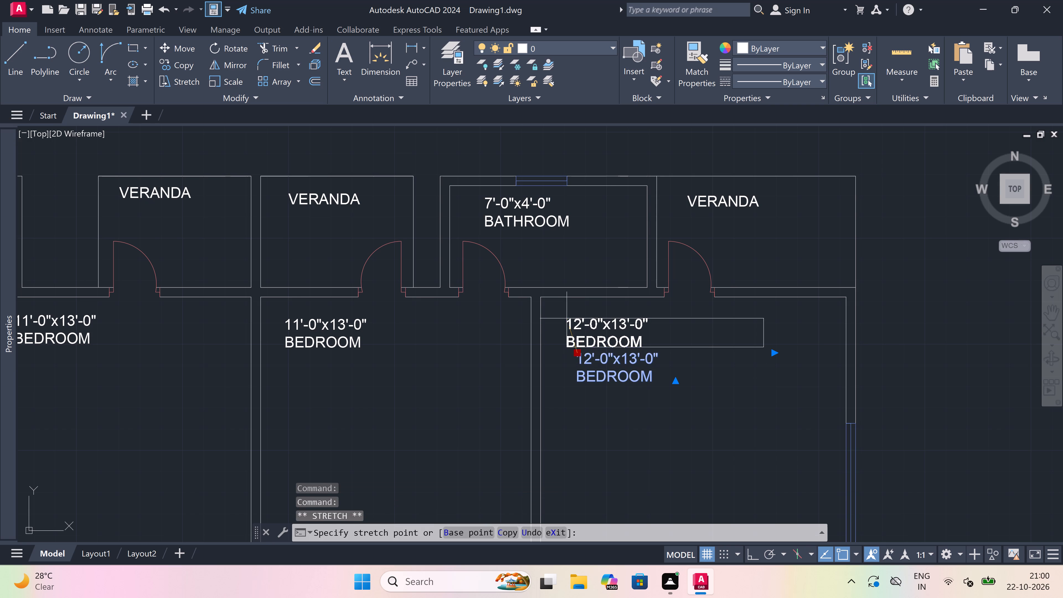
click(567, 318)
key(Escape)
Make line3 the current layer.
scroll(564, 344, down, 3)
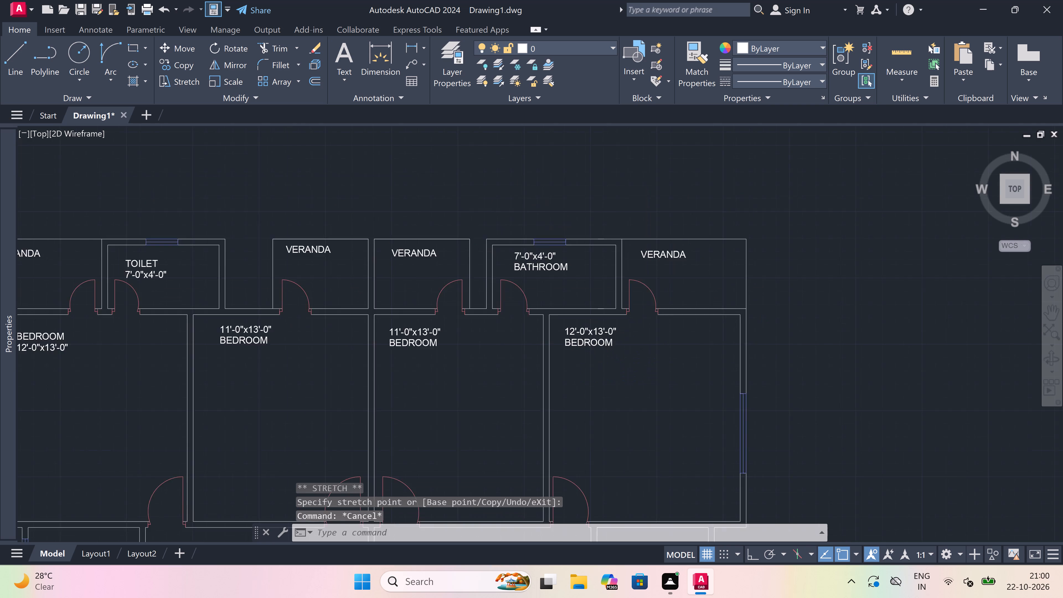
scroll(564, 344, down, 1)
scroll(559, 387, up, 3)
scroll(559, 386, down, 2)
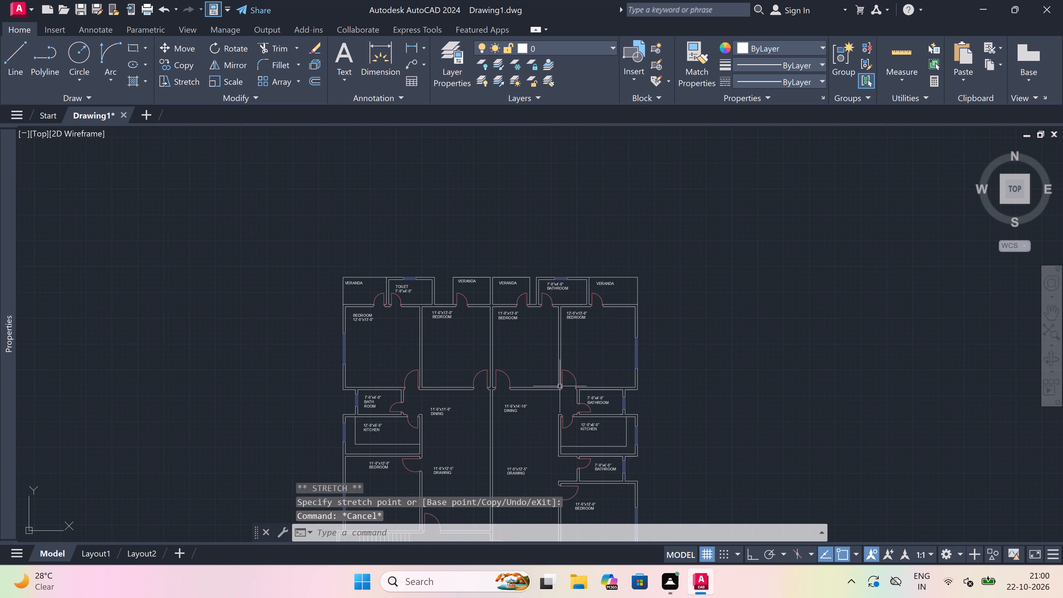
click(566, 49)
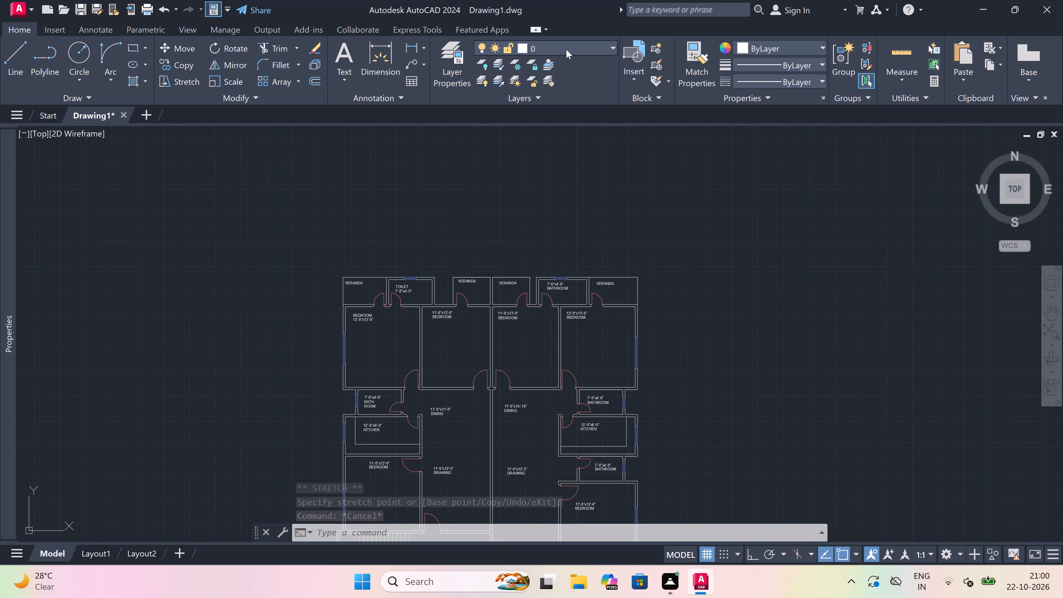
click(567, 118)
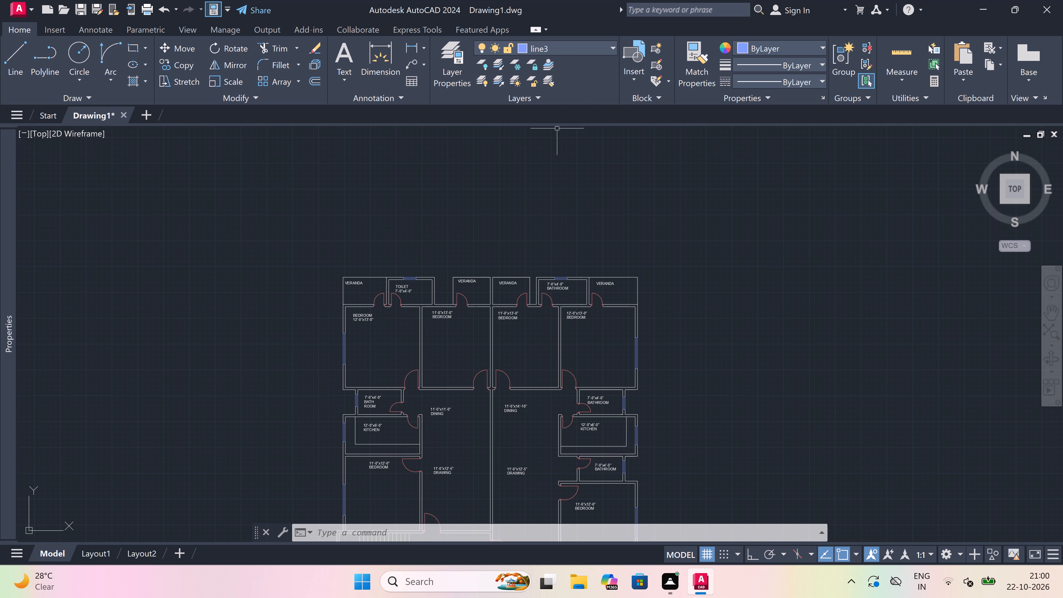
Draw a jamb line across the outer left wall of the bottom-left 12'-0"x13'-0" BEDROOM, continuing with ortho on 5' straight up from its midpoint.
scroll(456, 261, down, 4)
scroll(419, 383, up, 1)
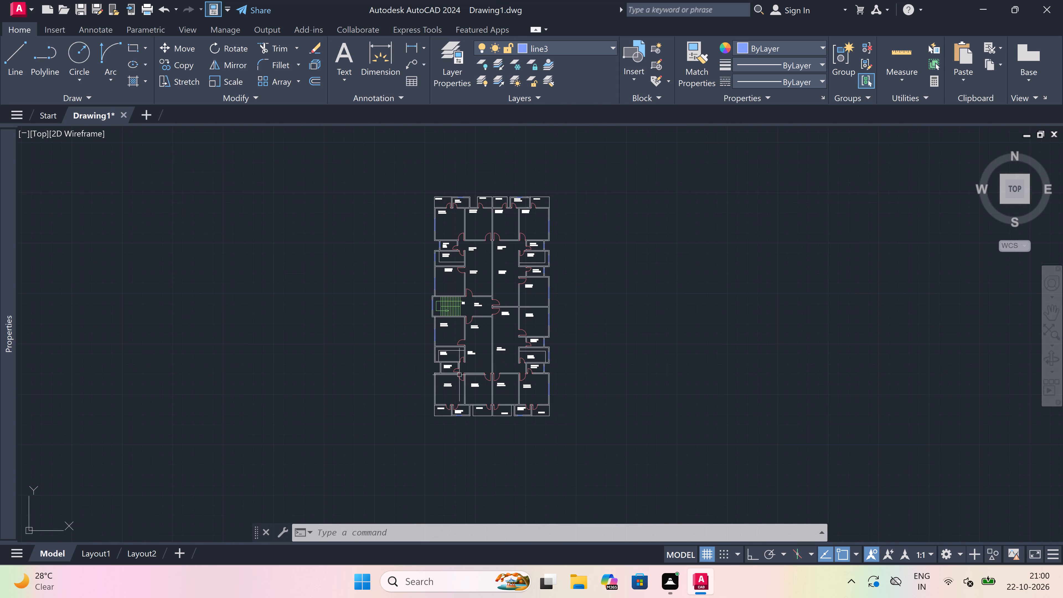
scroll(448, 380, up, 3)
key(l)
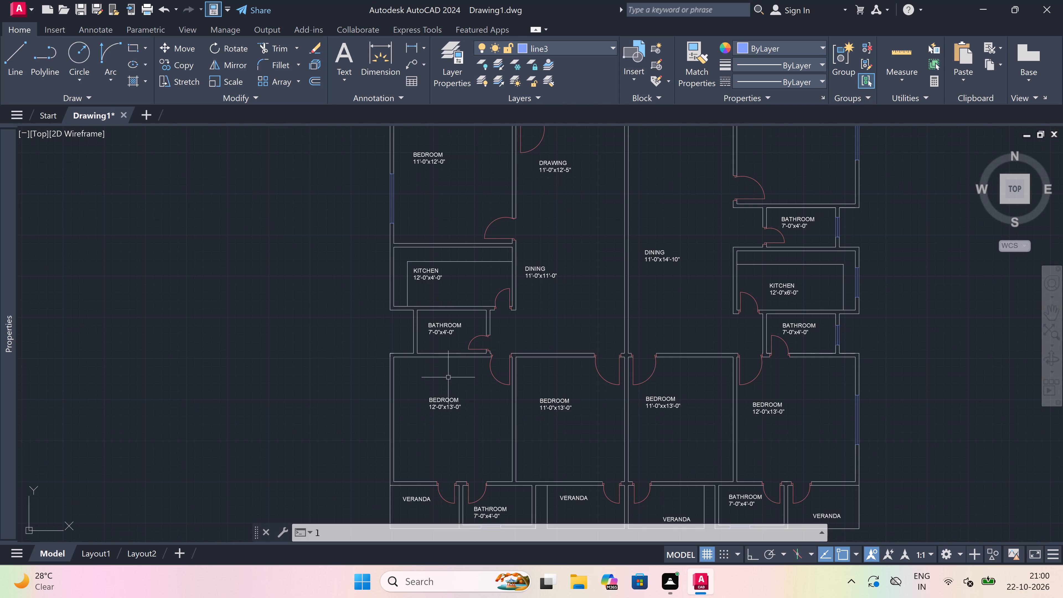
key(space)
scroll(448, 377, down, 3)
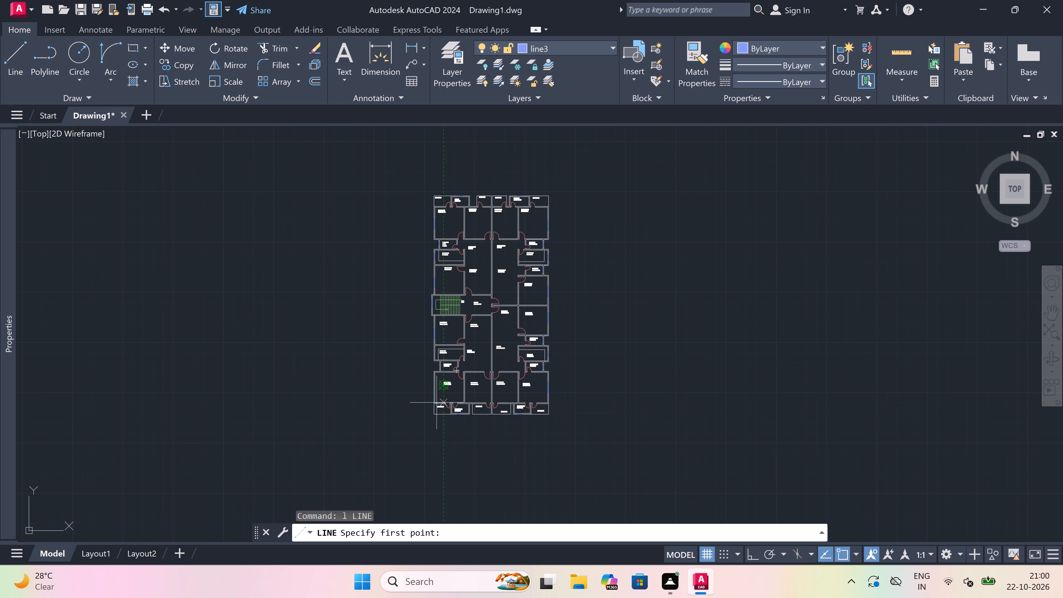
scroll(433, 409, up, 3)
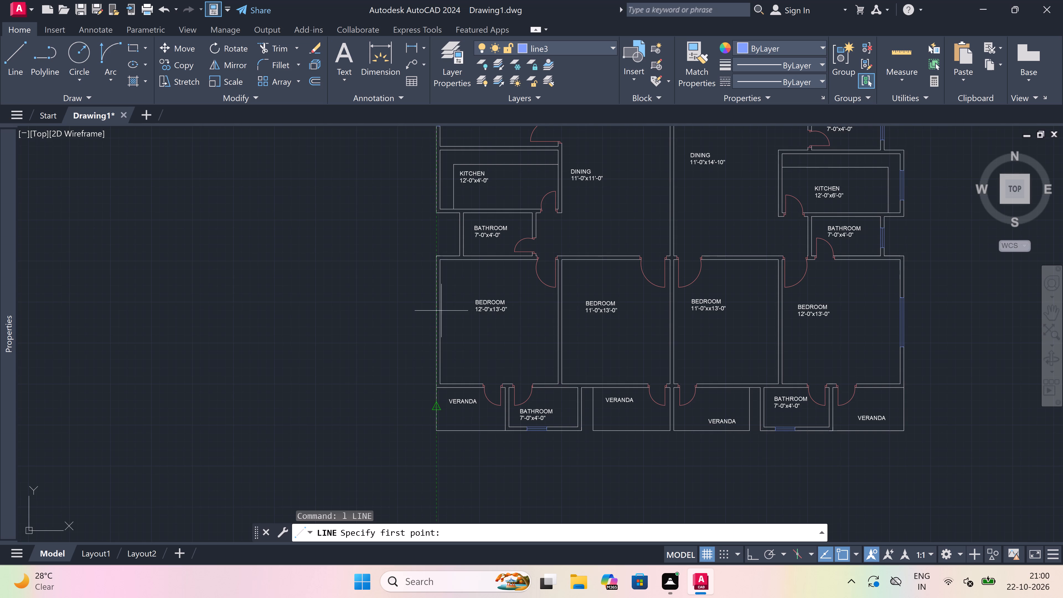
scroll(409, 337, up, 2)
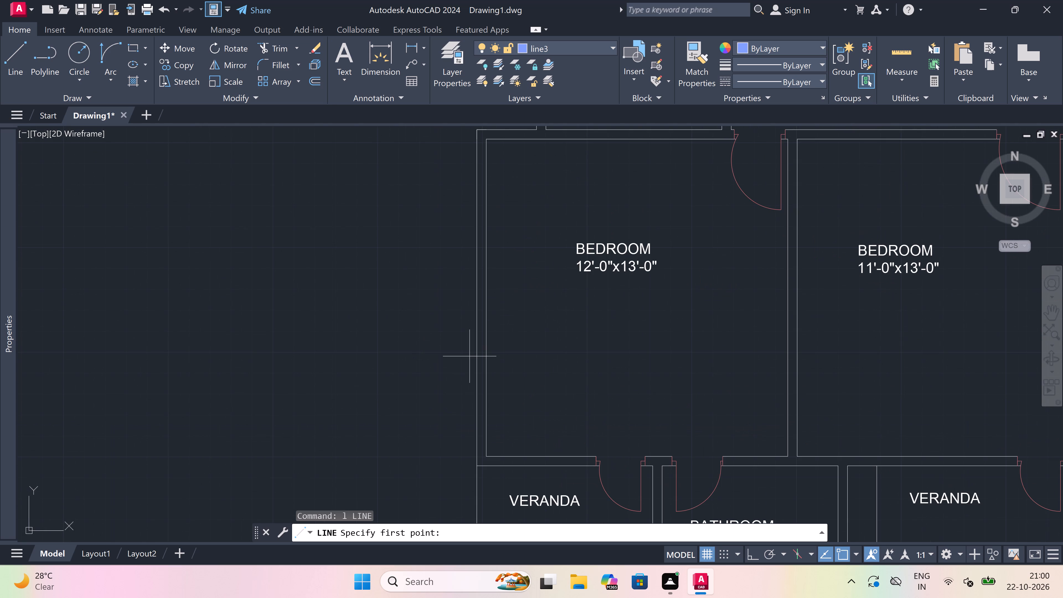
click(474, 357)
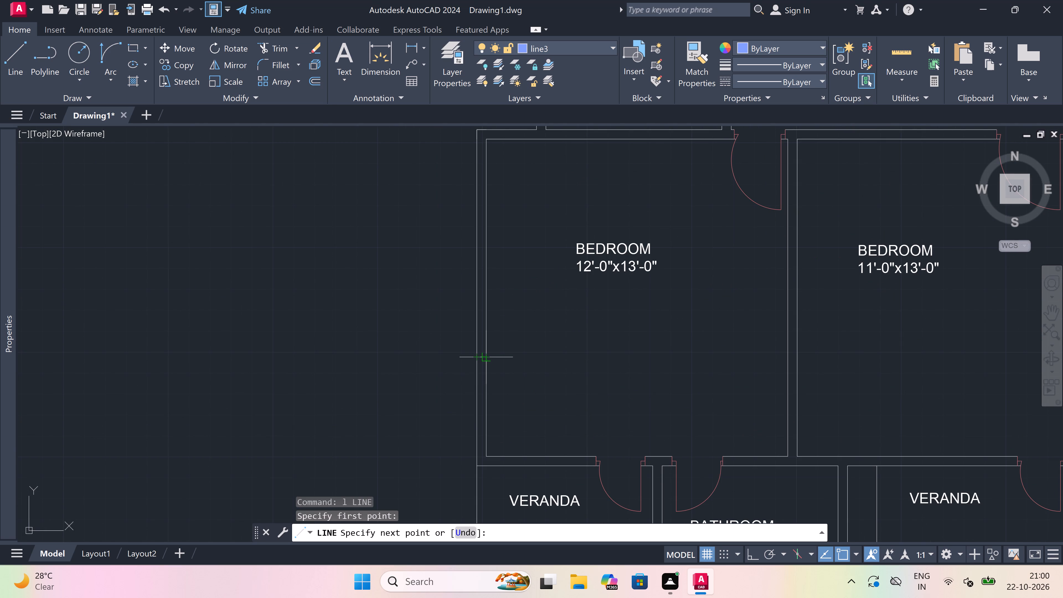
click(482, 359)
scroll(476, 358, up, 1)
drag(481, 360, 481, 349)
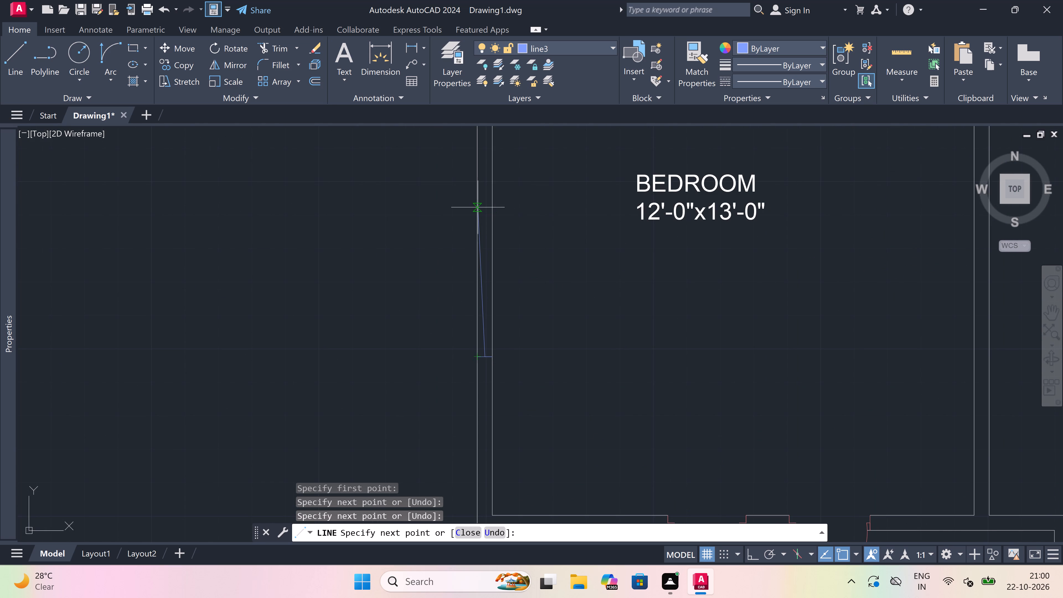
key(F8)
scroll(488, 184, up, 1)
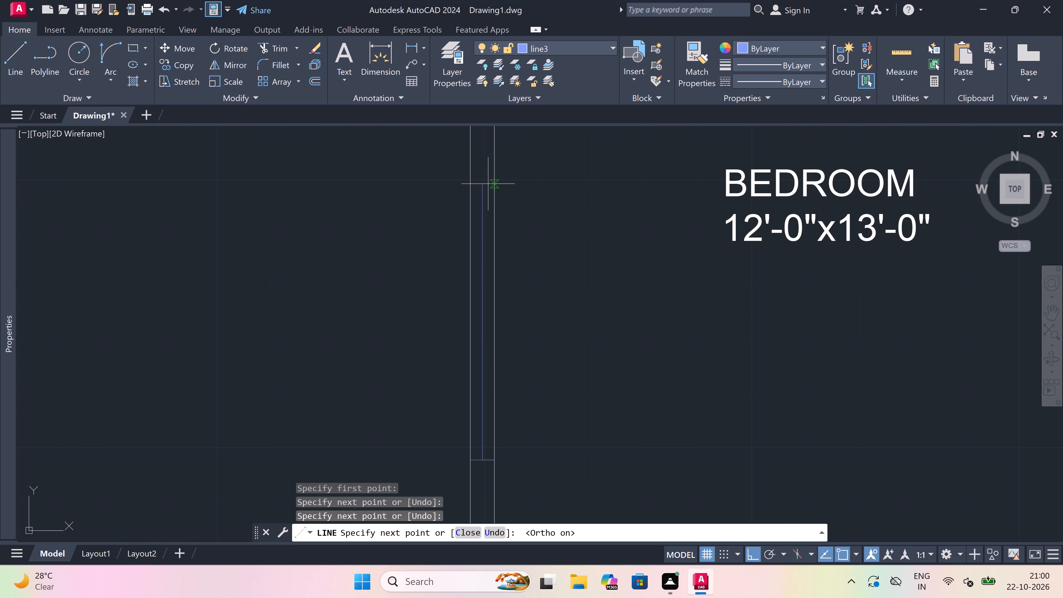
text(5')
key(space)
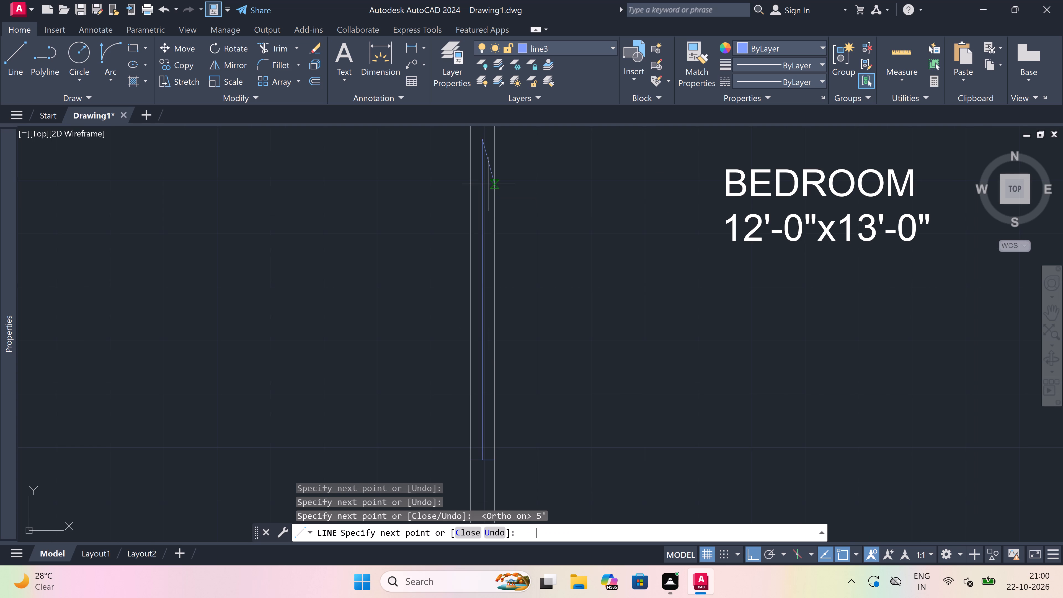
Cap the upper end of the 5' centre line with a jamb line across the full wall thickness.
scroll(488, 185, down, 3)
scroll(484, 138, up, 3)
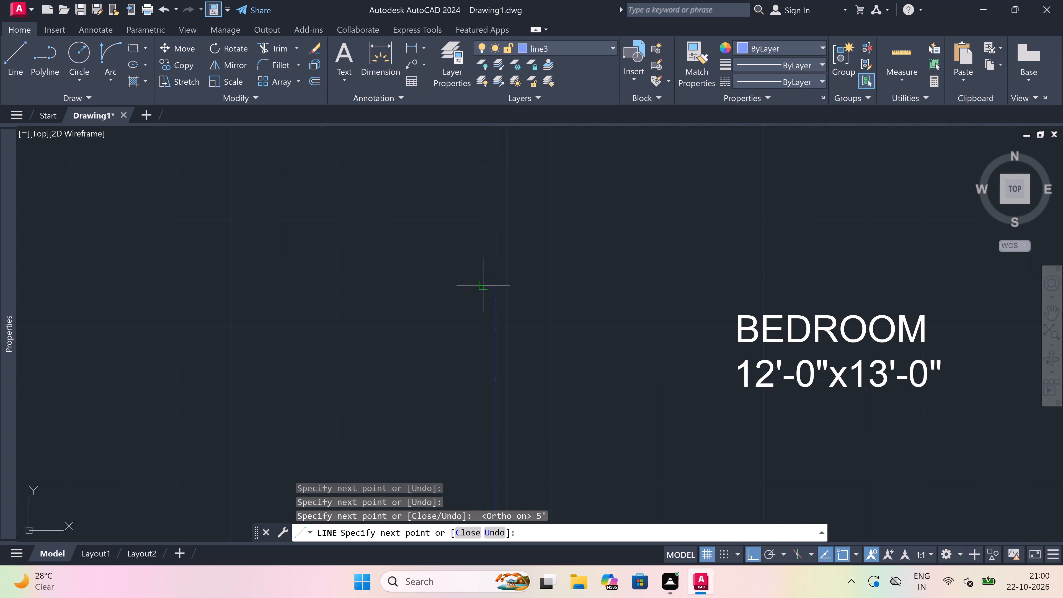
click(480, 282)
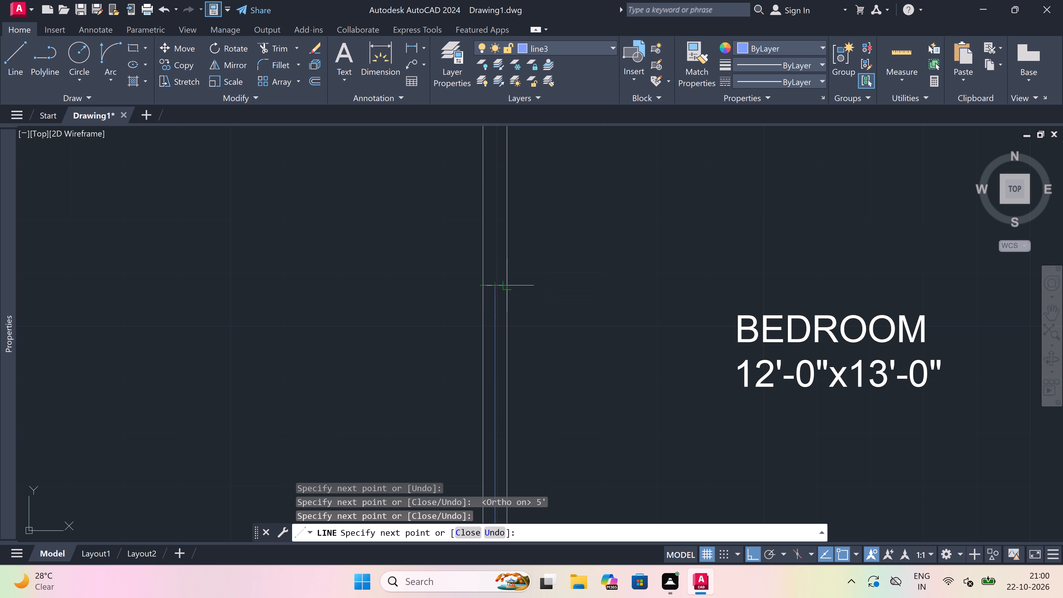
click(506, 288)
key(Escape)
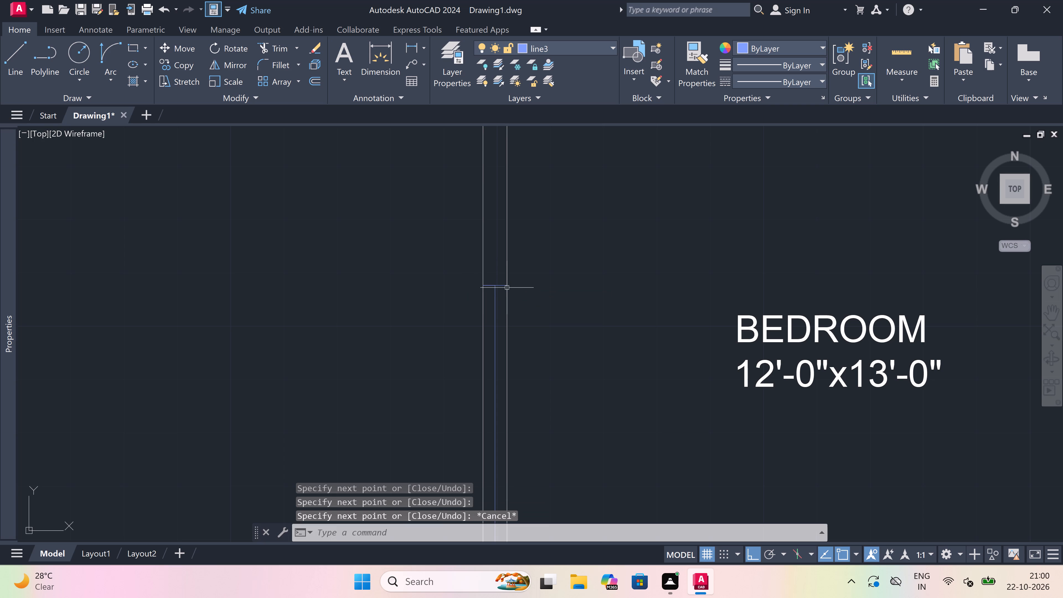
Trim the inner and outer wall lines between the two jambs to open the bedroom wall for the window.
text(tr)
key(space)
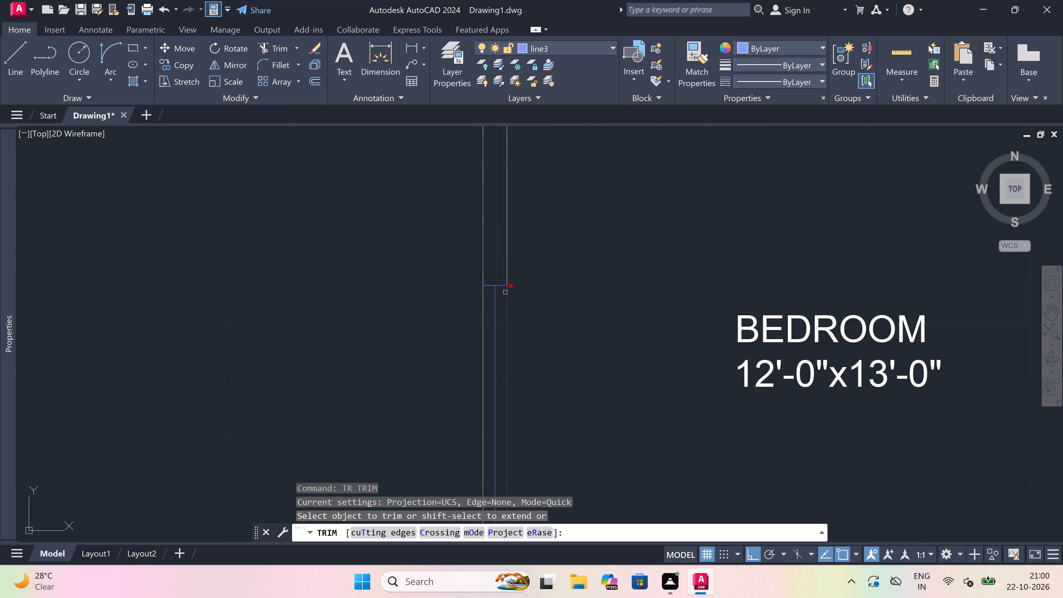
scroll(505, 292, down, 2)
click(507, 300)
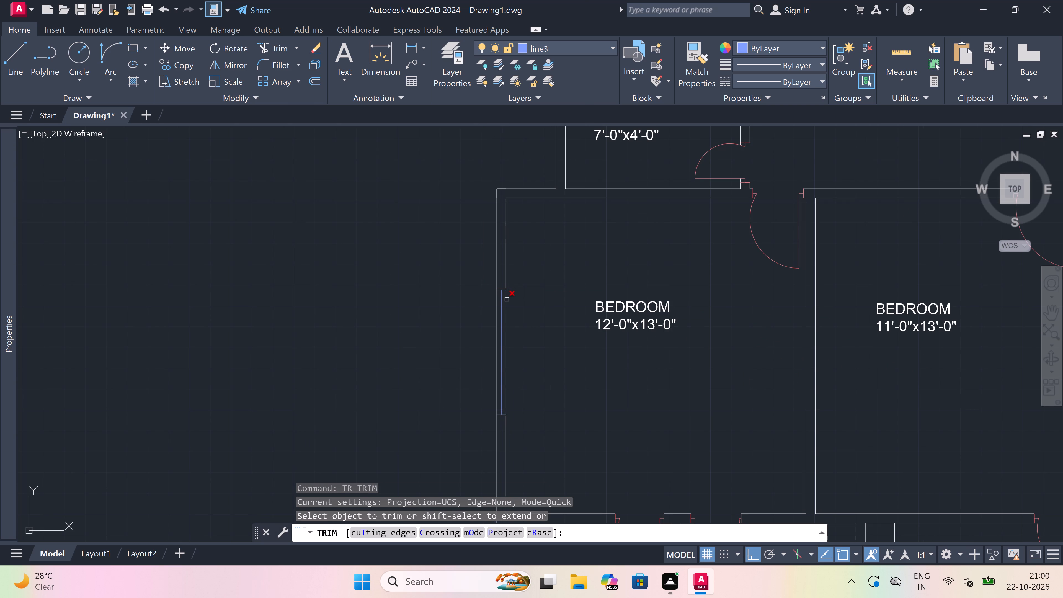
click(496, 306)
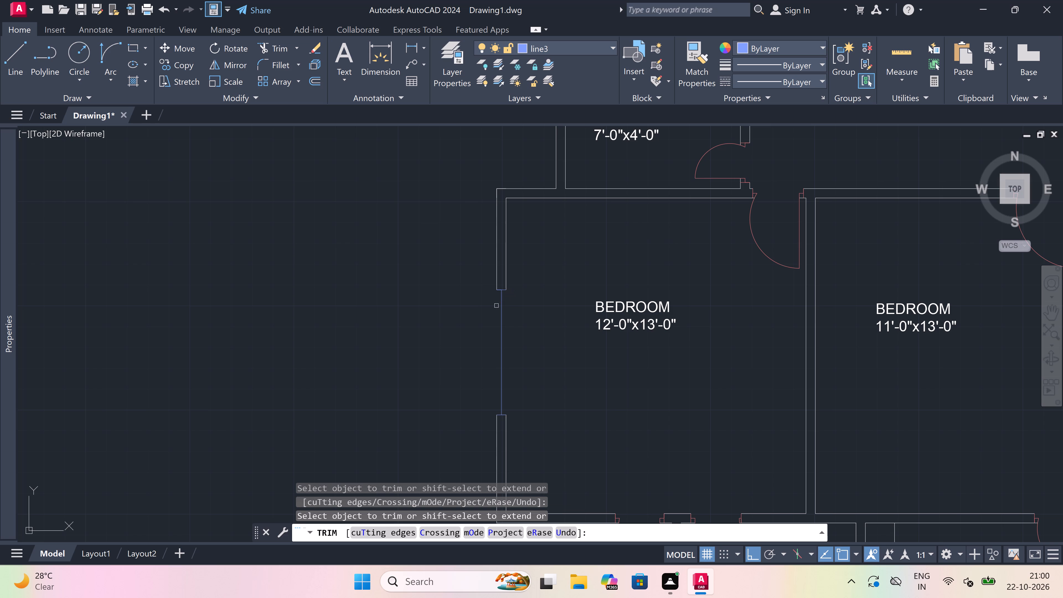
key(Escape)
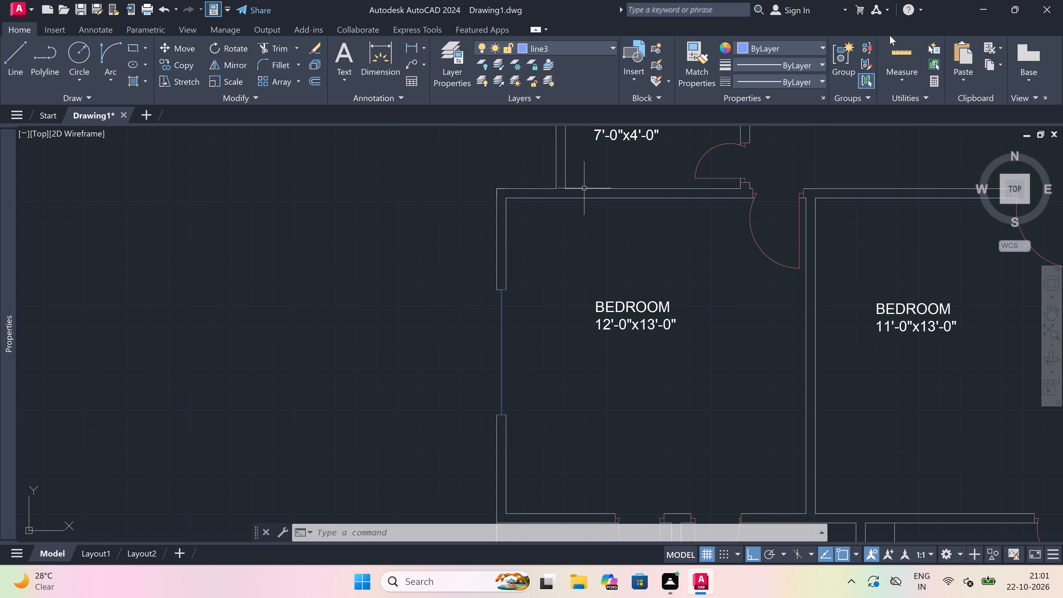
Draw 5'-0" lines between the two jambs along the outer and inner wall faces to complete the bedroom window.
scroll(504, 357, up, 1)
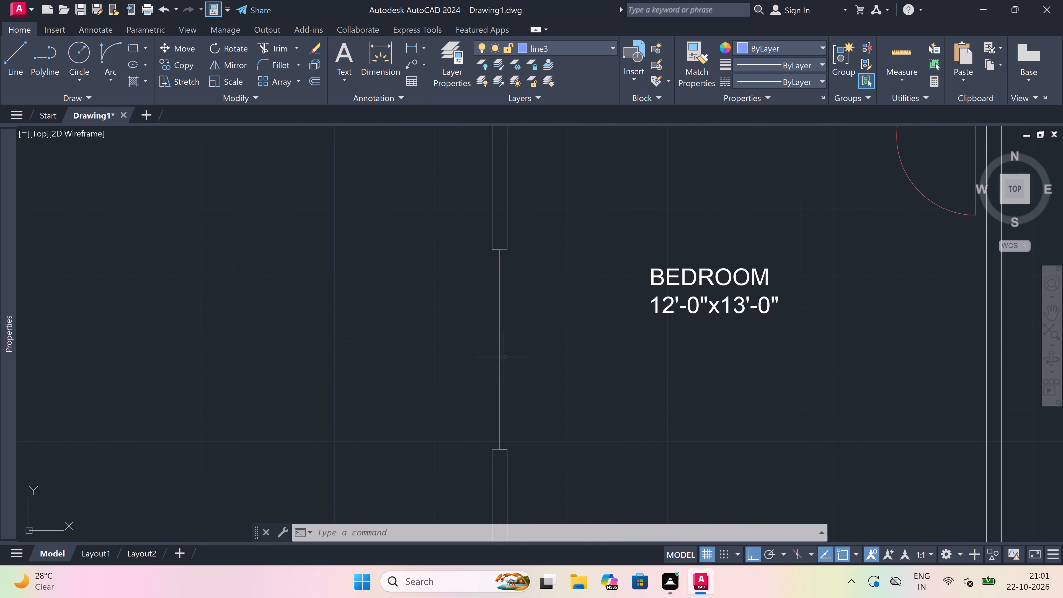
key(l)
key(space)
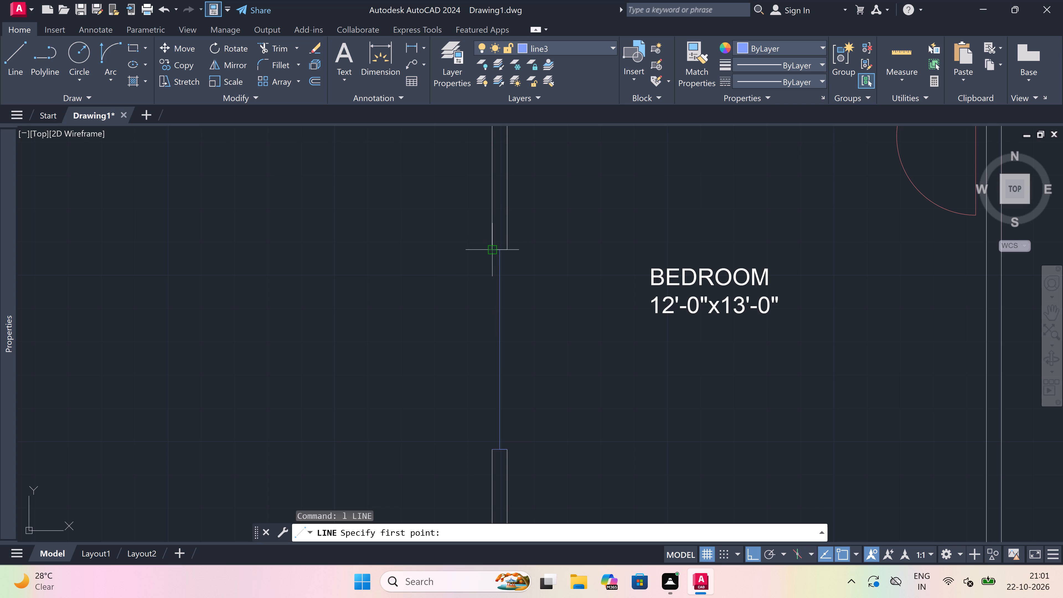
drag(489, 247, 491, 262)
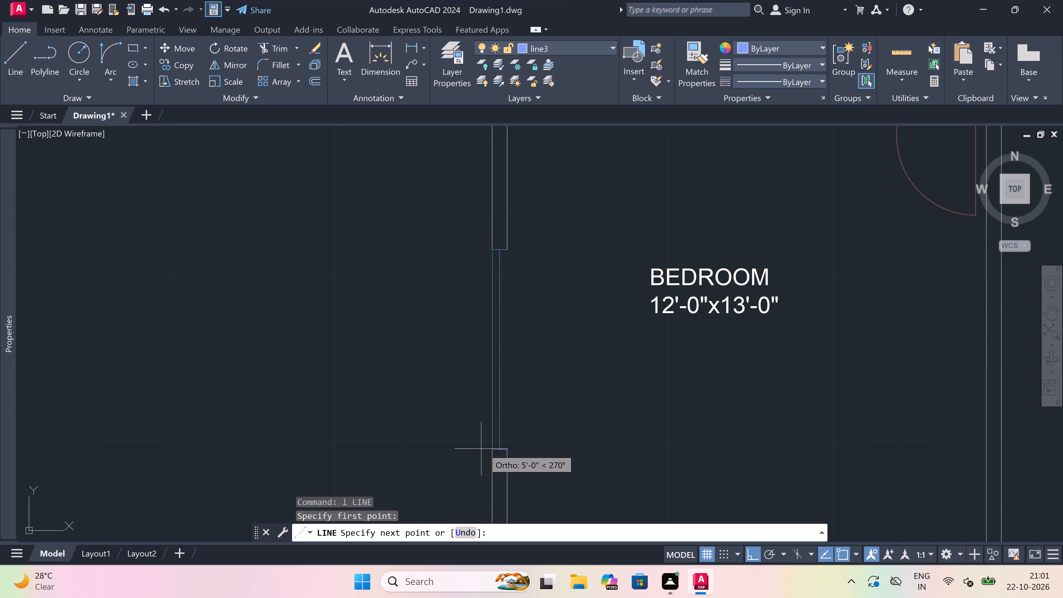
click(486, 448)
key(Escape)
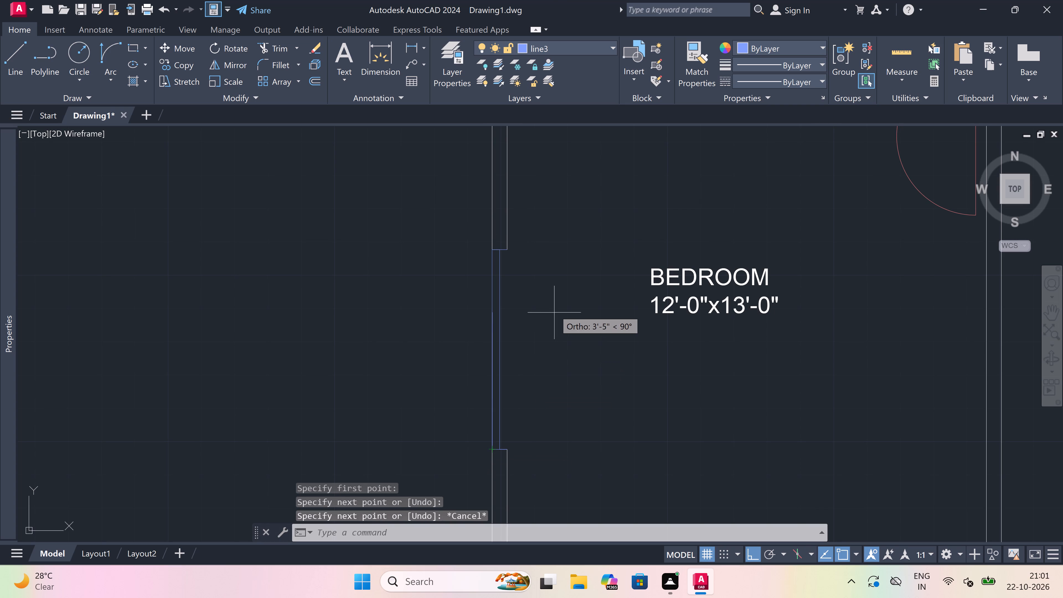
key(space)
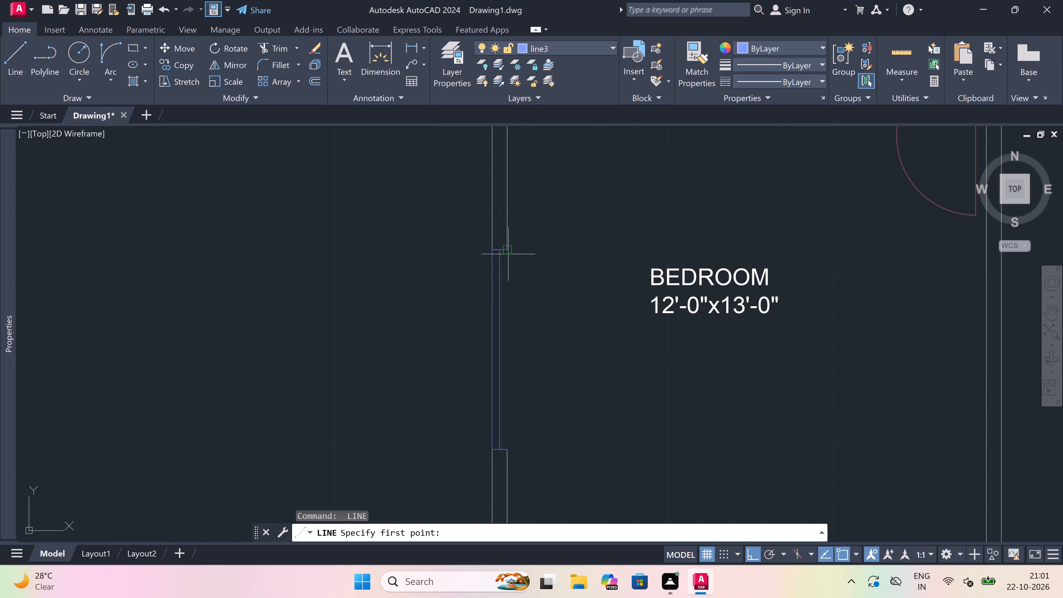
click(508, 252)
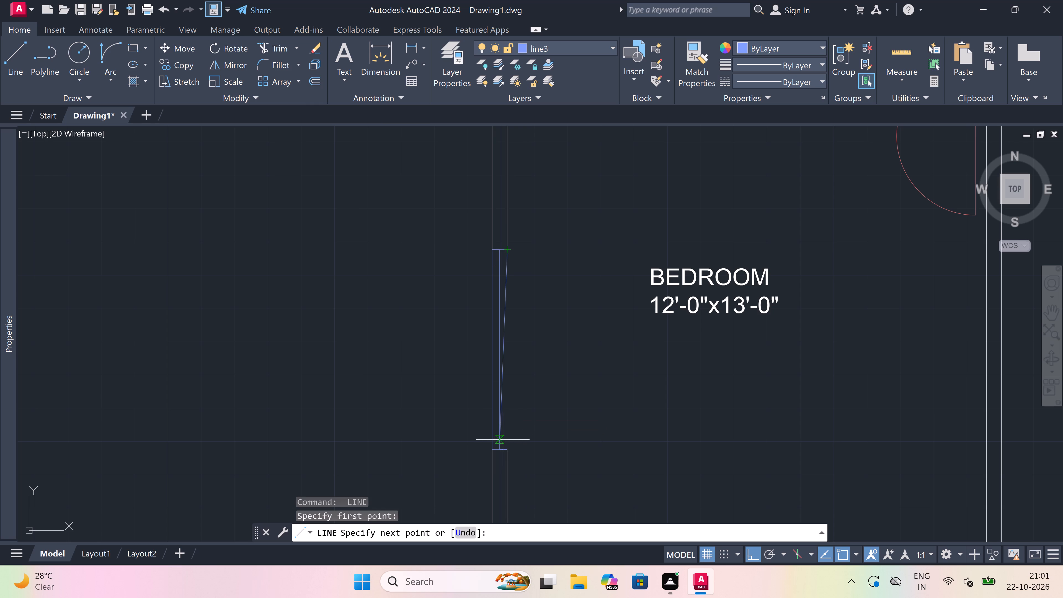
drag(508, 452, 518, 442)
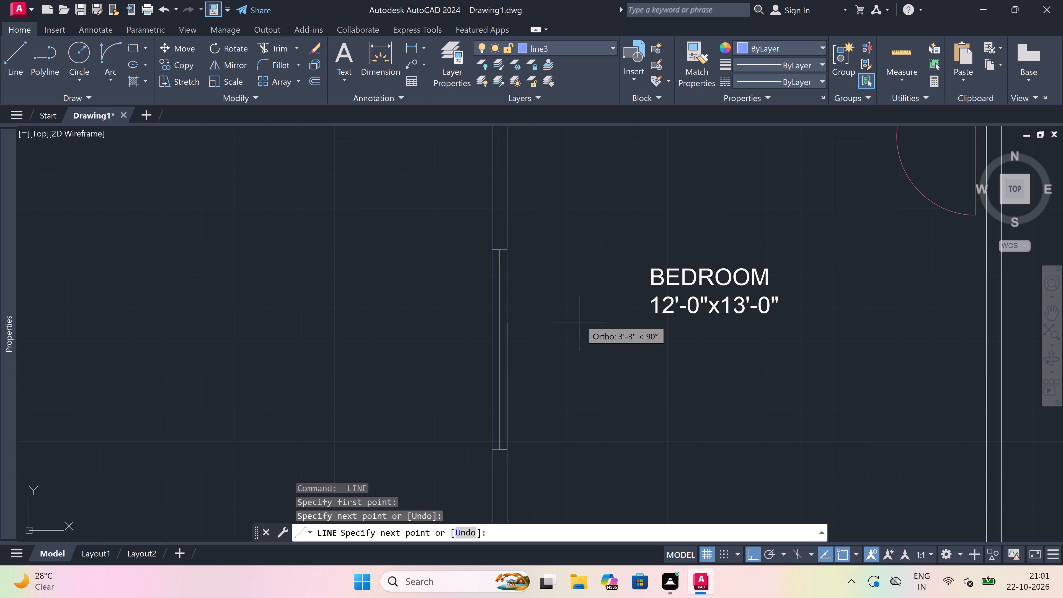
key(Escape)
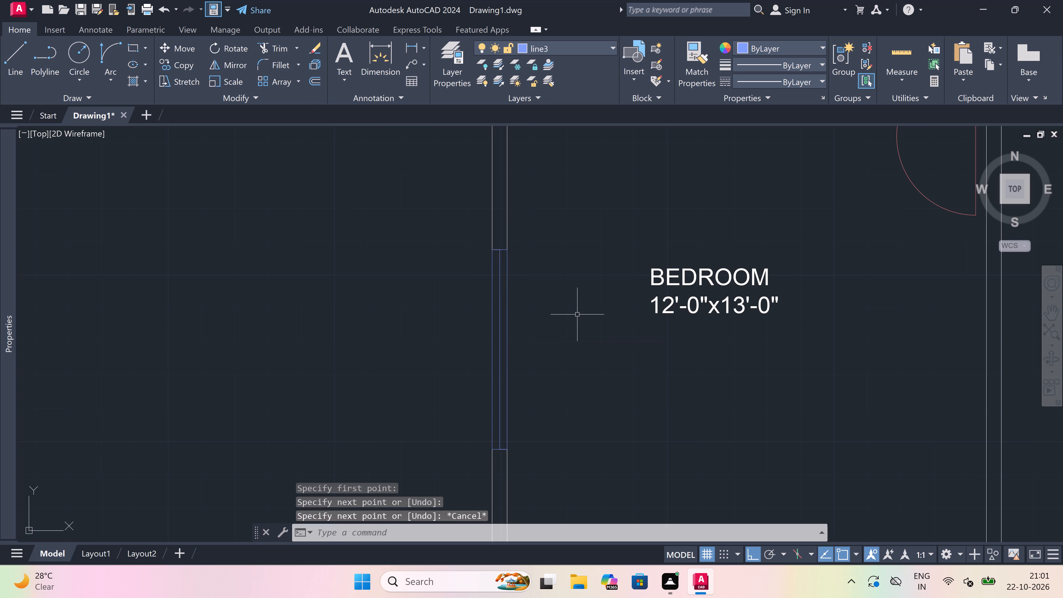
scroll(579, 311, down, 3)
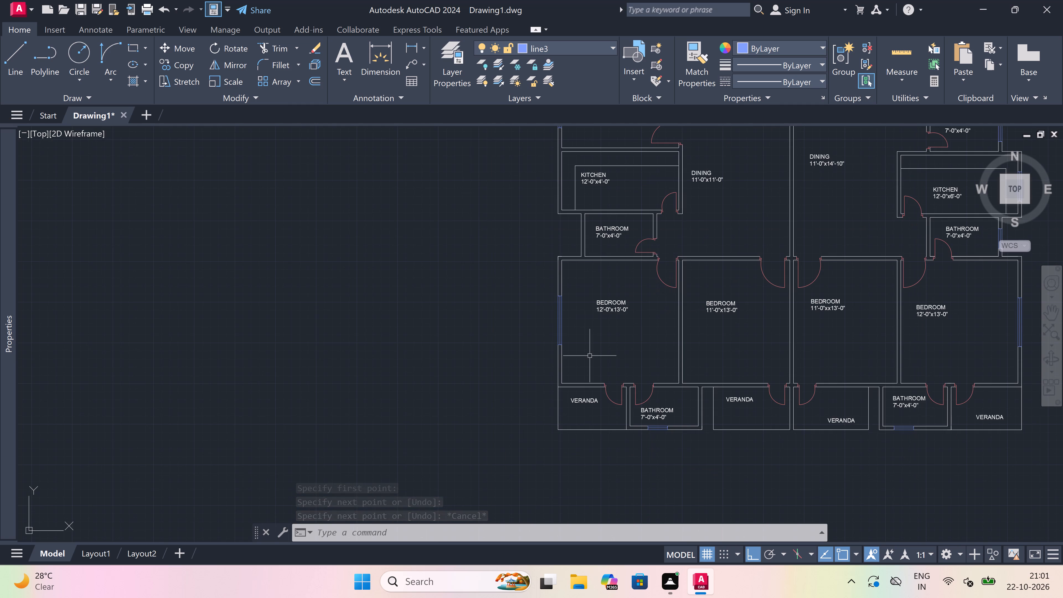
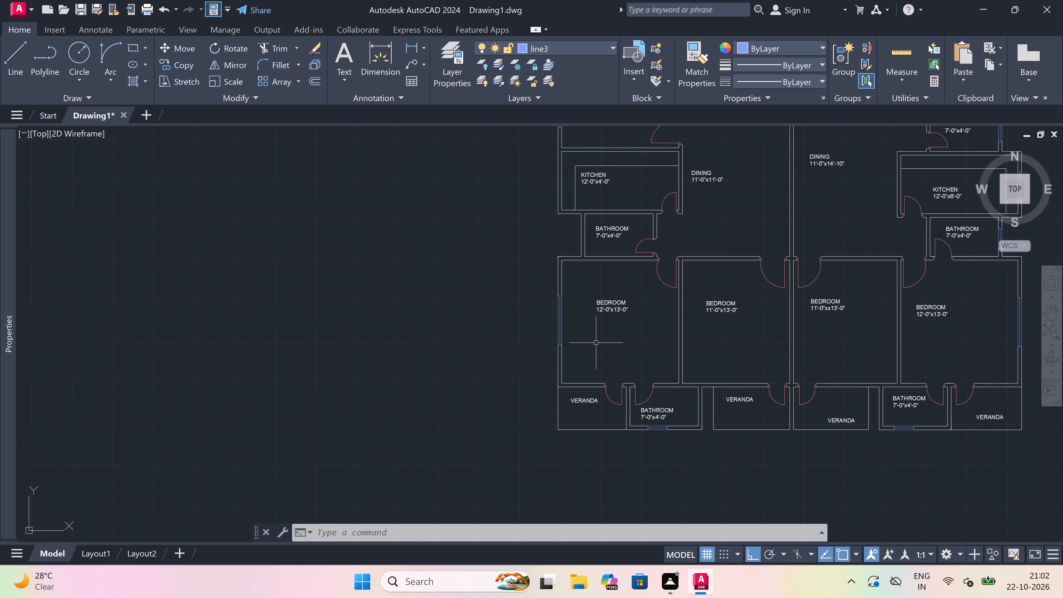
Draw a jamb line across the outer left wall of the lower-left 12'-0"x4'-0" KITCHEN, continuing 3' straight down from its midpoint.
scroll(597, 438, down, 1)
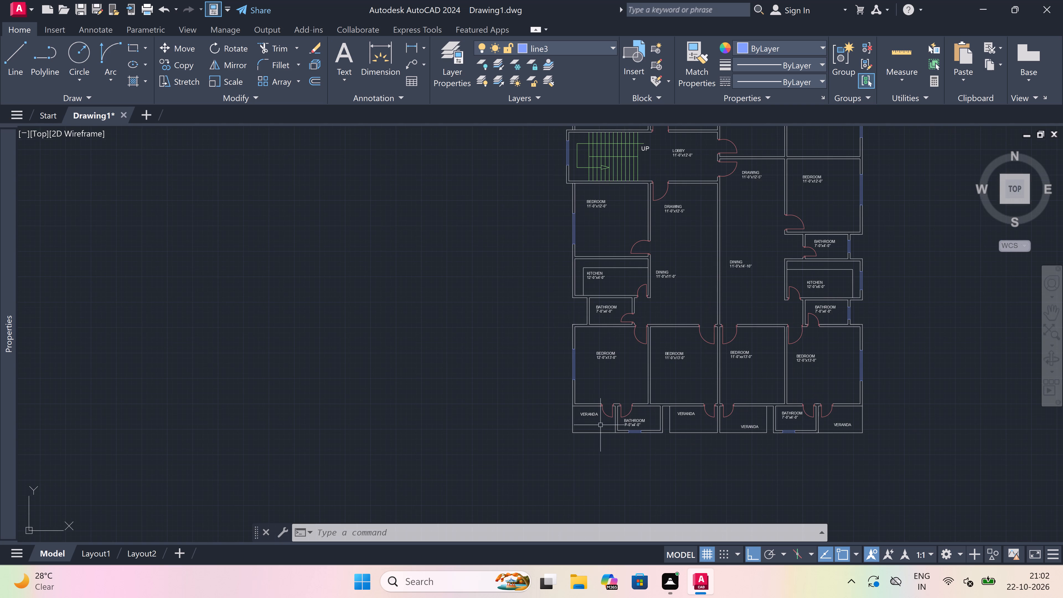
key(space)
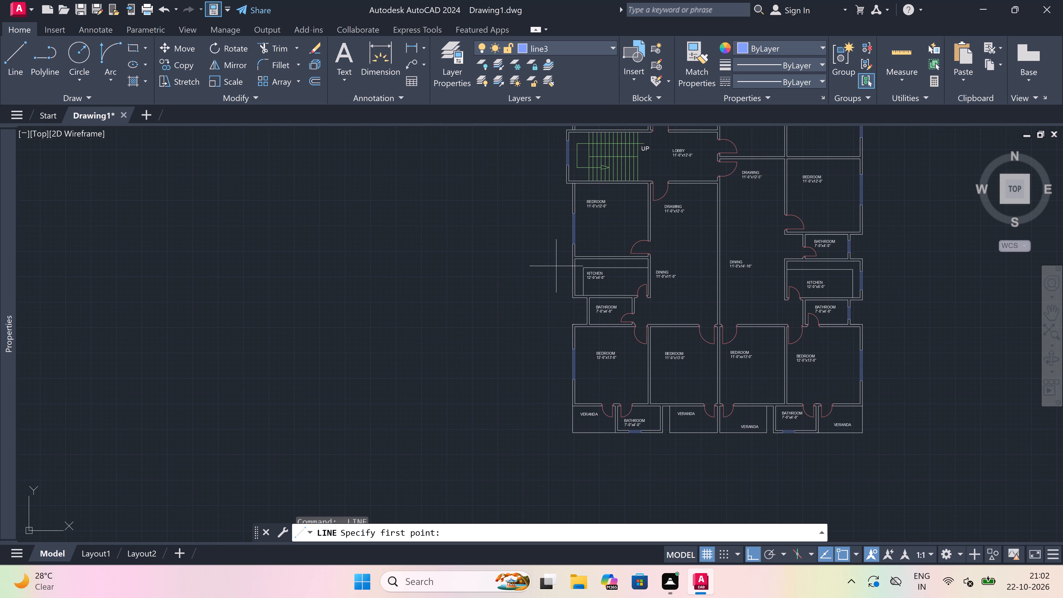
scroll(575, 275, up, 1)
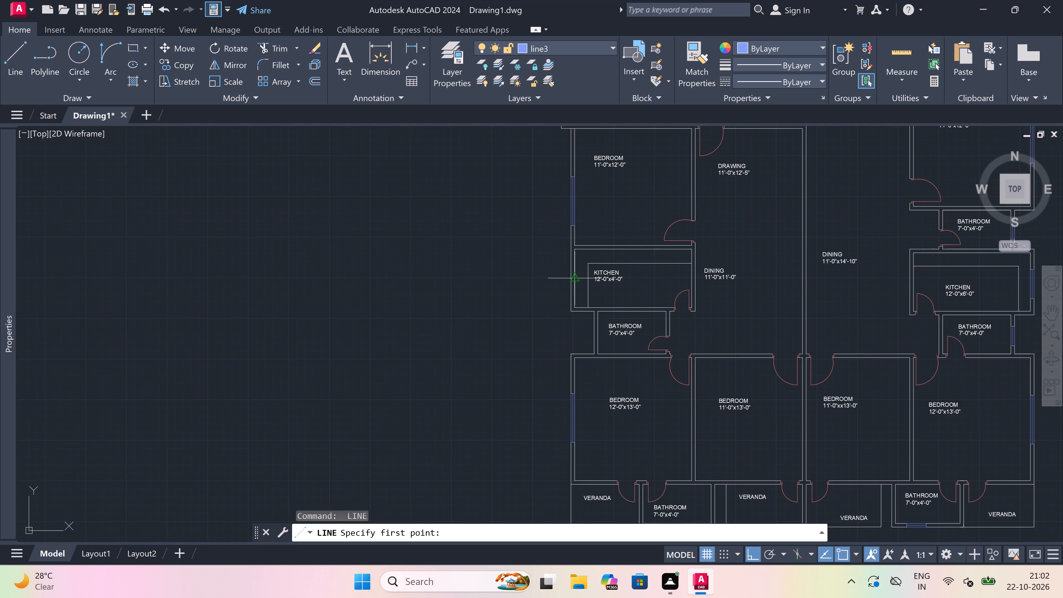
scroll(575, 275, up, 1)
scroll(571, 244, up, 2)
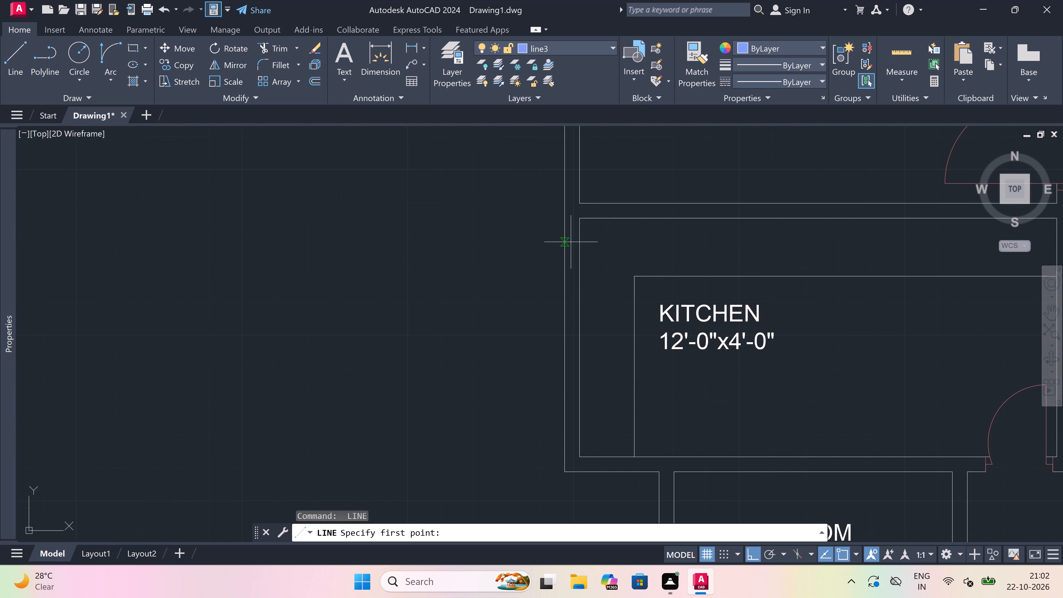
click(567, 262)
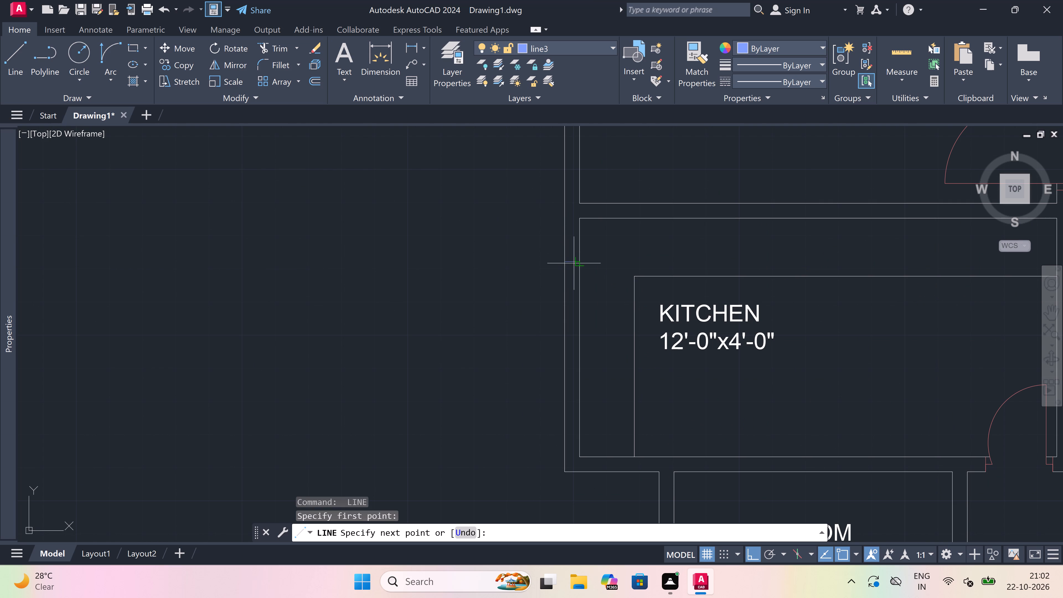
click(574, 263)
click(572, 263)
text(3')
key(space)
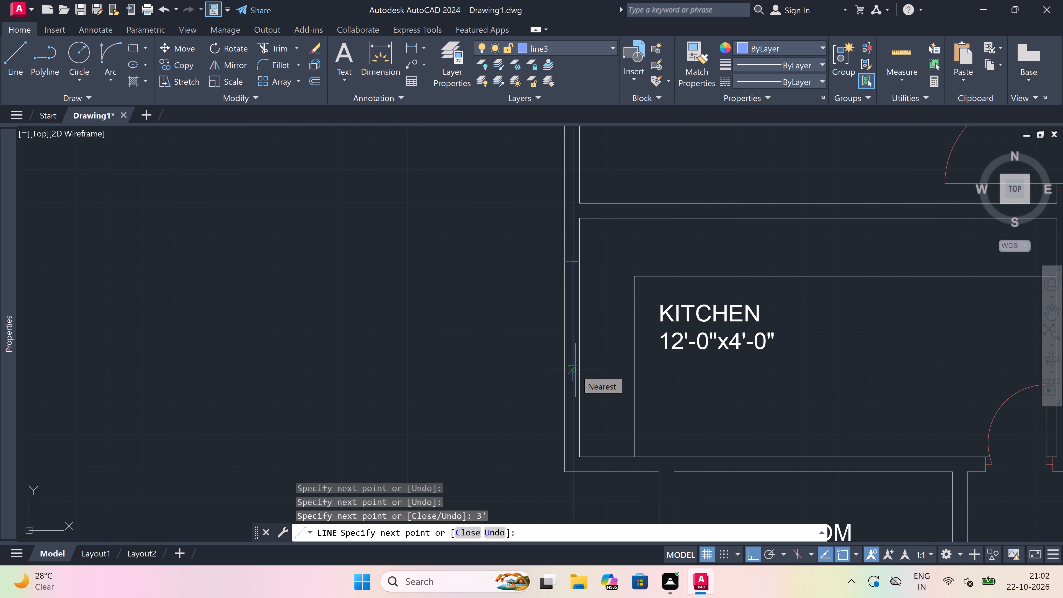
Cap the lower end of the kitchen's 3' centre line with a jamb line across the full wall thickness.
scroll(577, 371, up, 2)
click(582, 394)
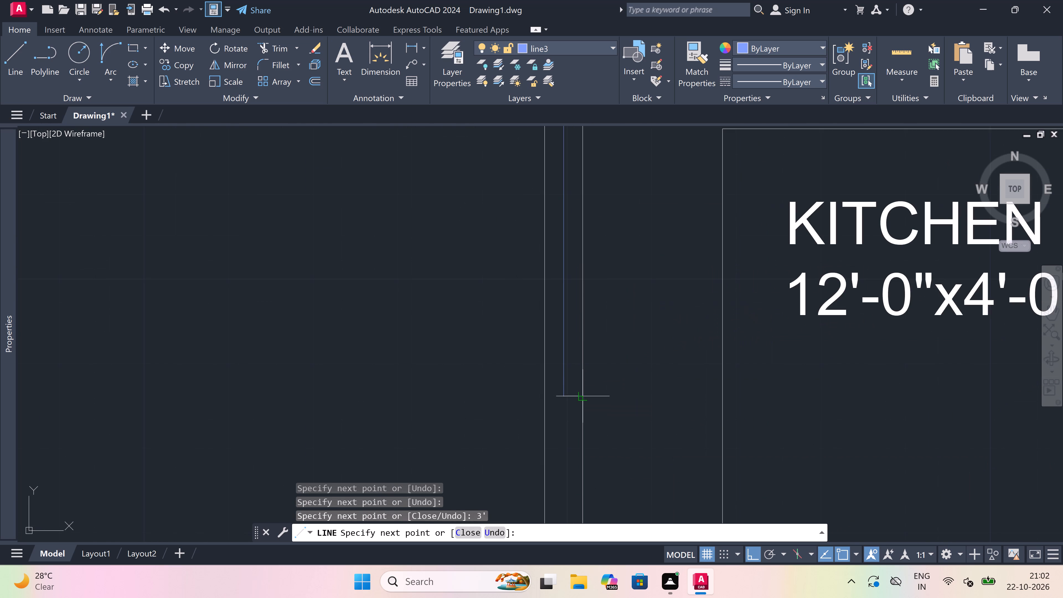
click(545, 395)
key(Escape)
scroll(528, 428, down, 2)
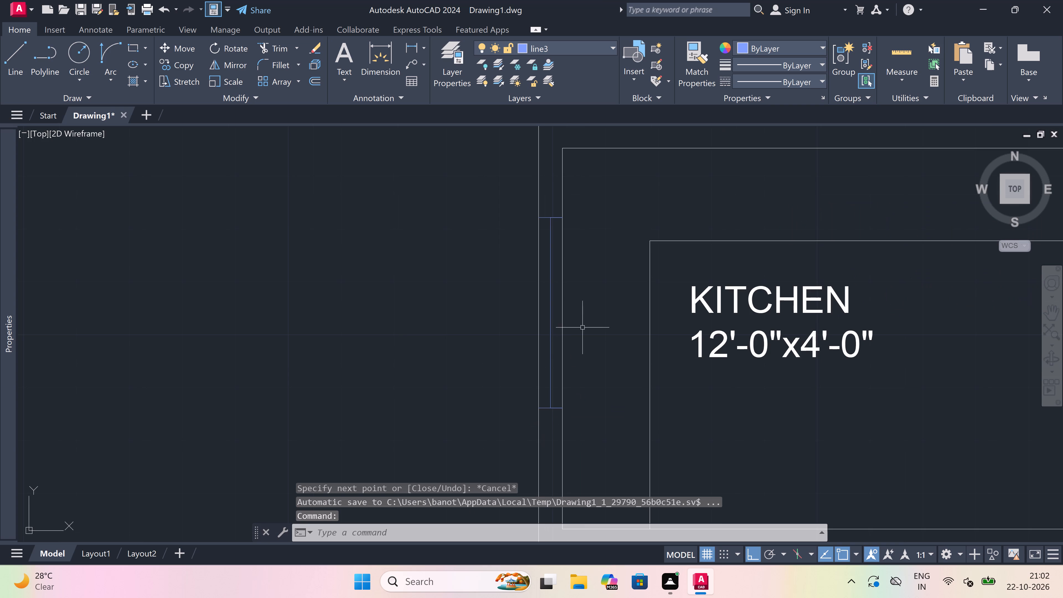
Trim the inner and outer wall lines between the two jambs to open the kitchen wall for the window.
text(tr)
key(space)
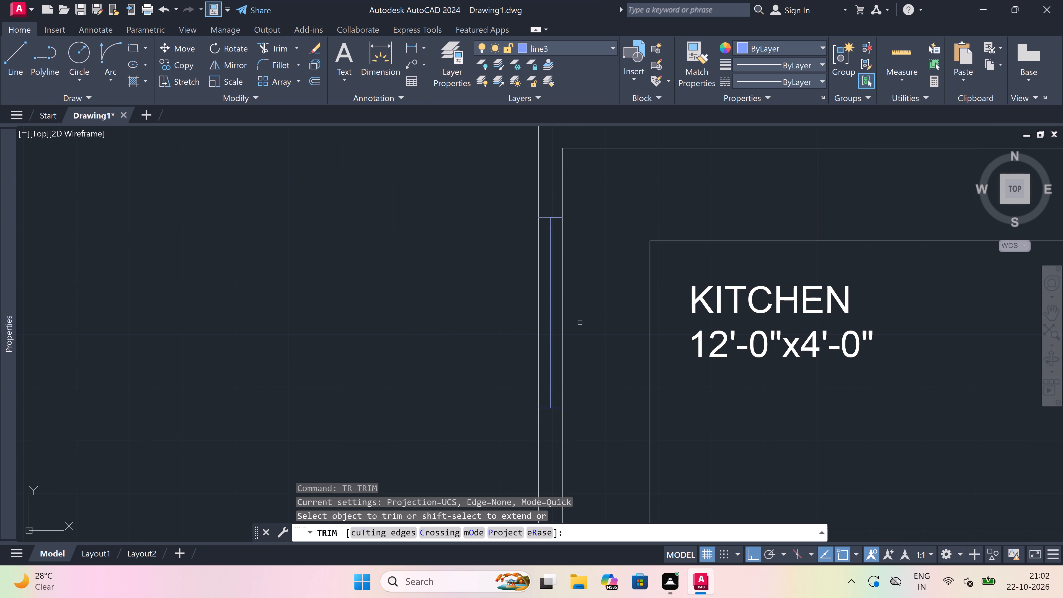
click(564, 332)
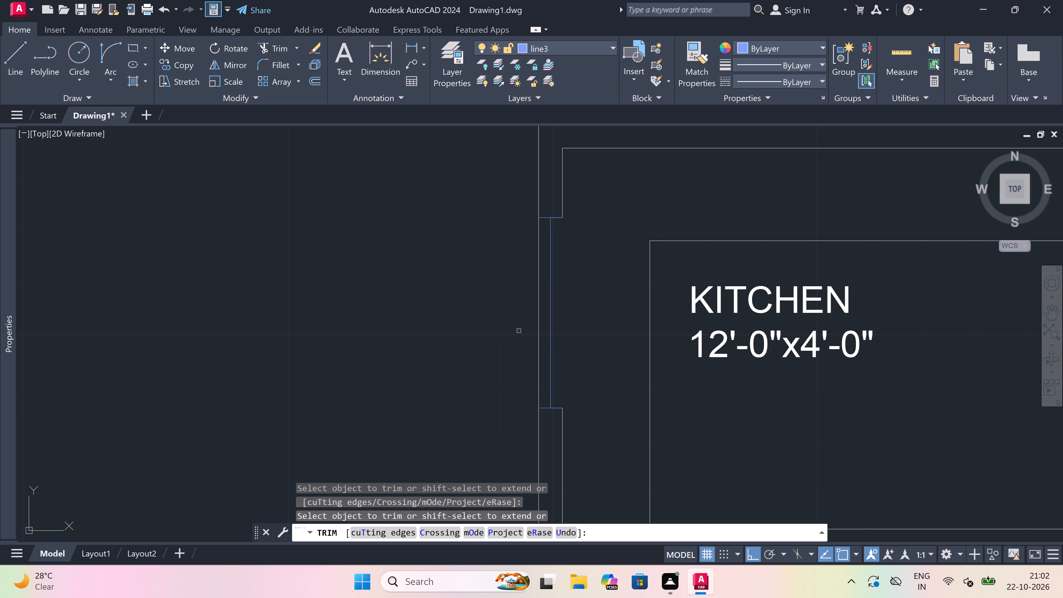
click(540, 312)
key(Escape)
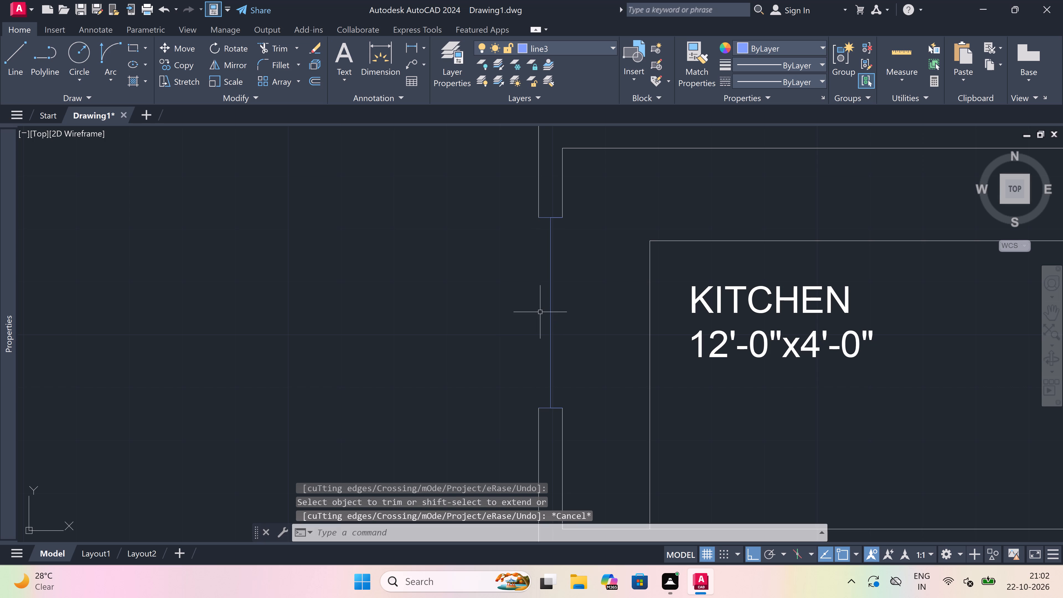
Draw lines between the two jambs along the outer and inner wall faces to complete the kitchen window.
key(l)
key(space)
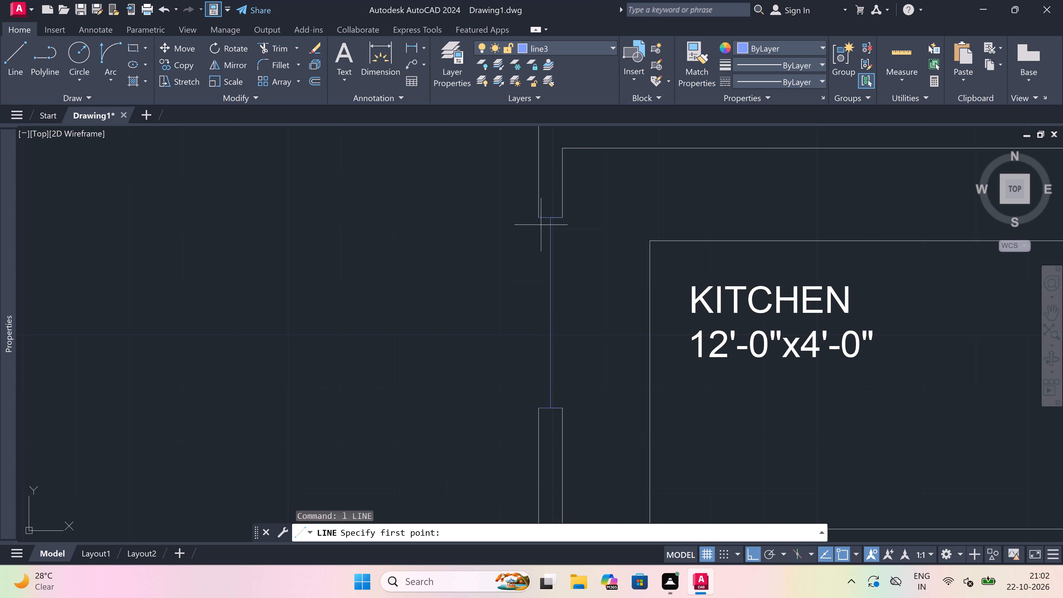
click(541, 218)
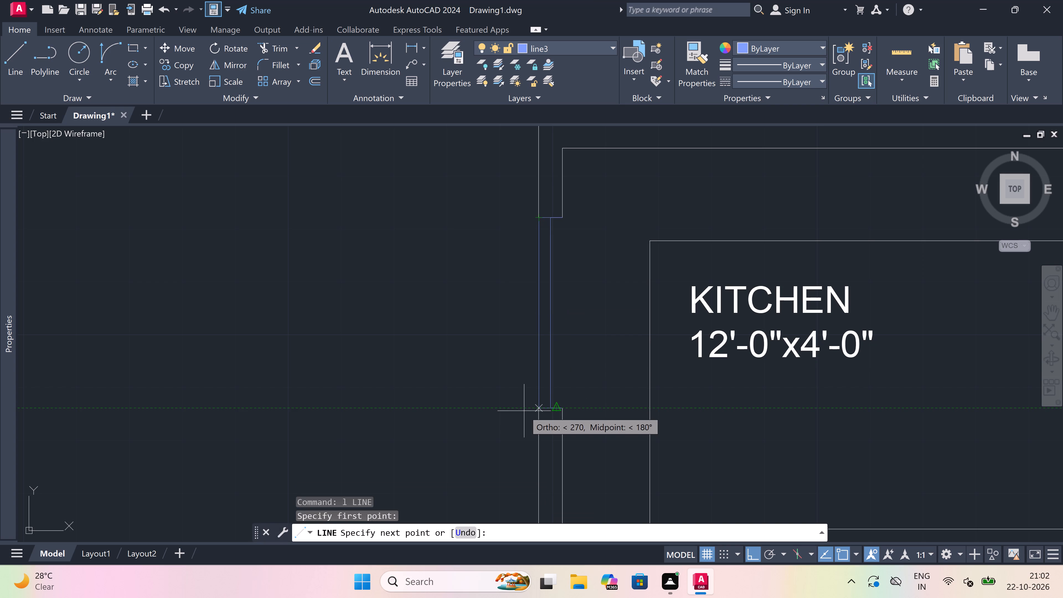
click(538, 407)
key(Escape)
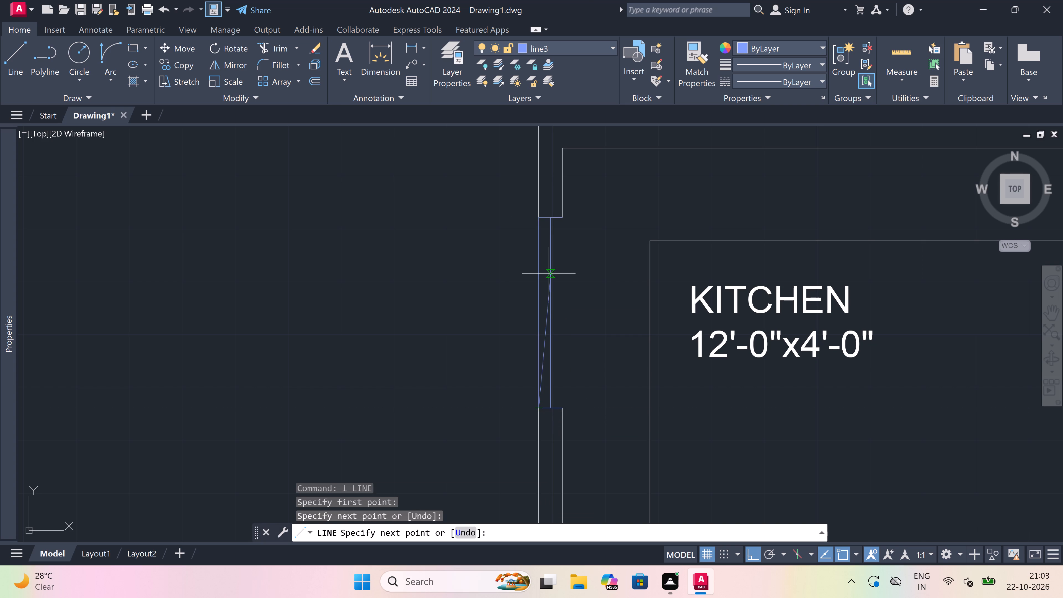
key(space)
click(562, 220)
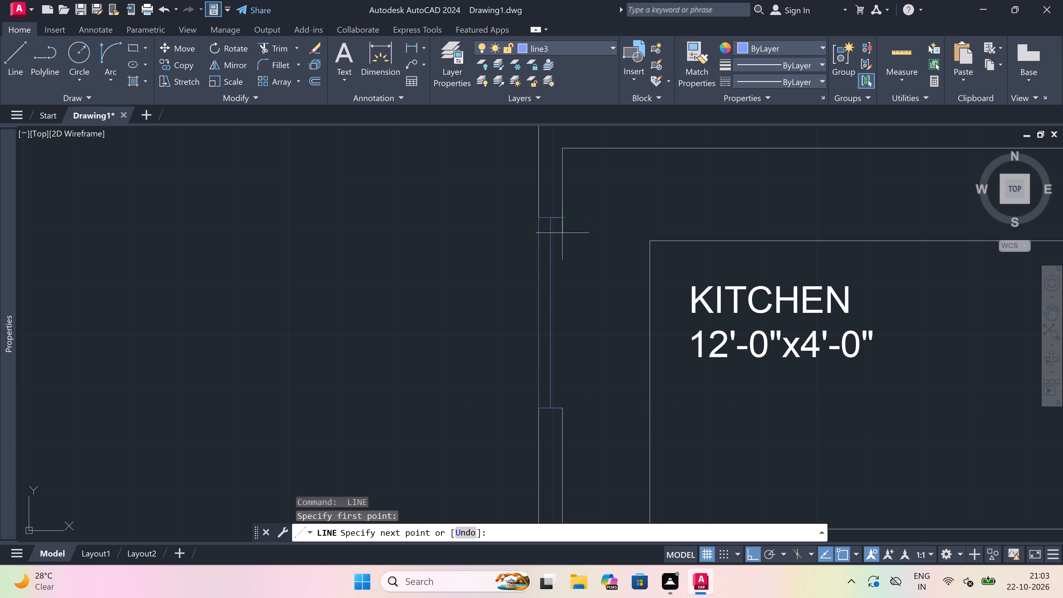
click(563, 409)
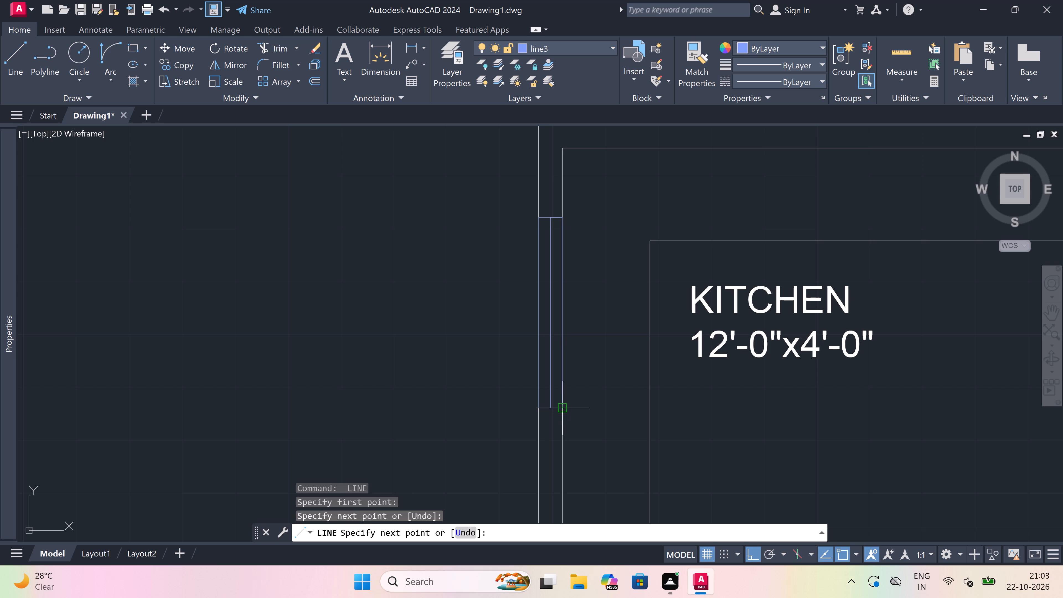
key(Escape)
Draw a jamb line across the left wall of the 7'-0"x4'-0" BATHROOM below that kitchen, continuing 2' straight up from its midpoint.
scroll(552, 332, down, 4)
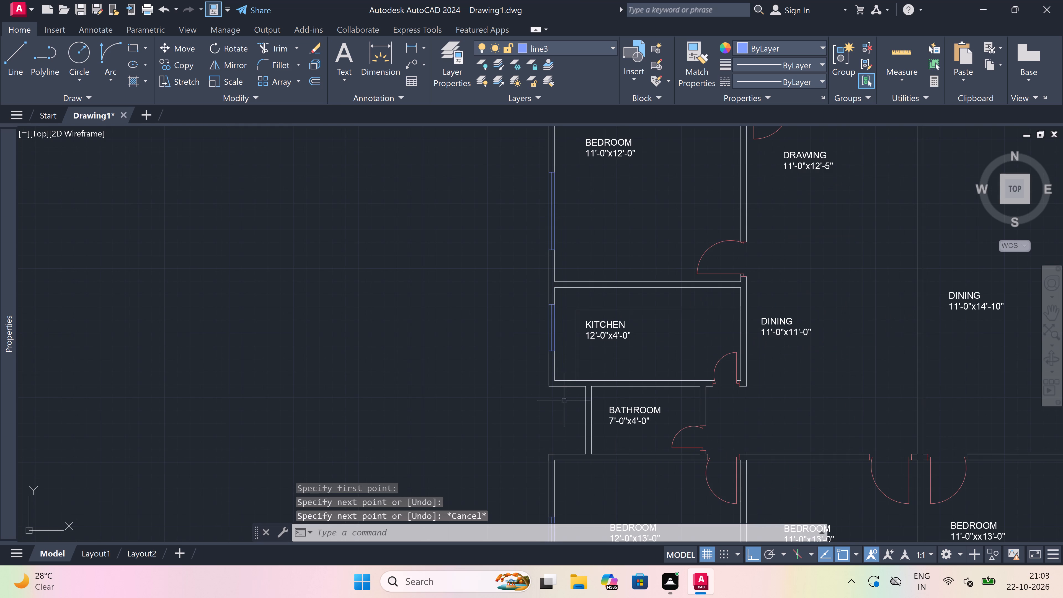
scroll(596, 421, up, 2)
key(space)
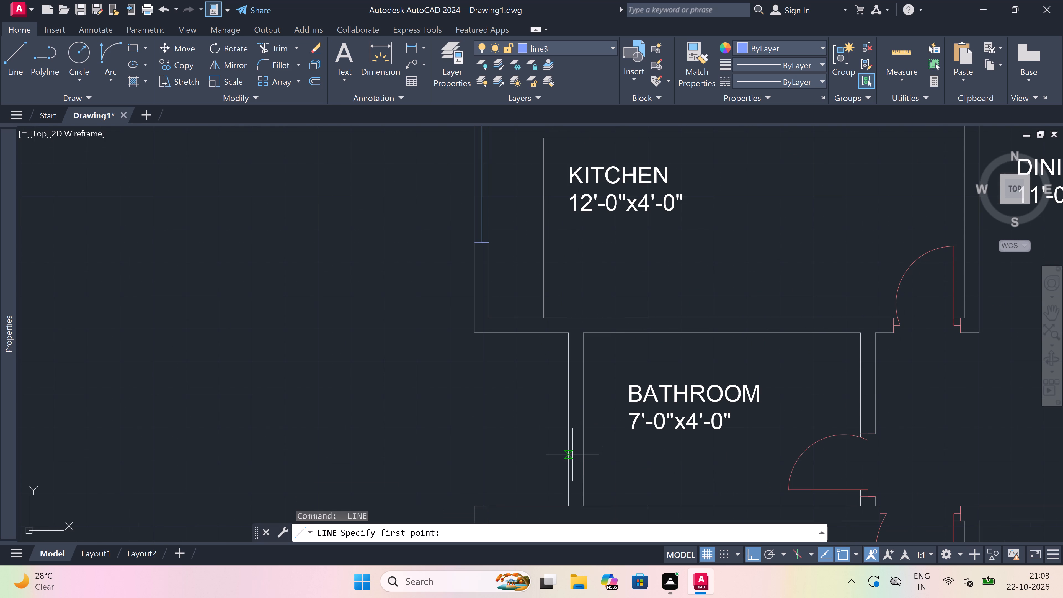
click(572, 458)
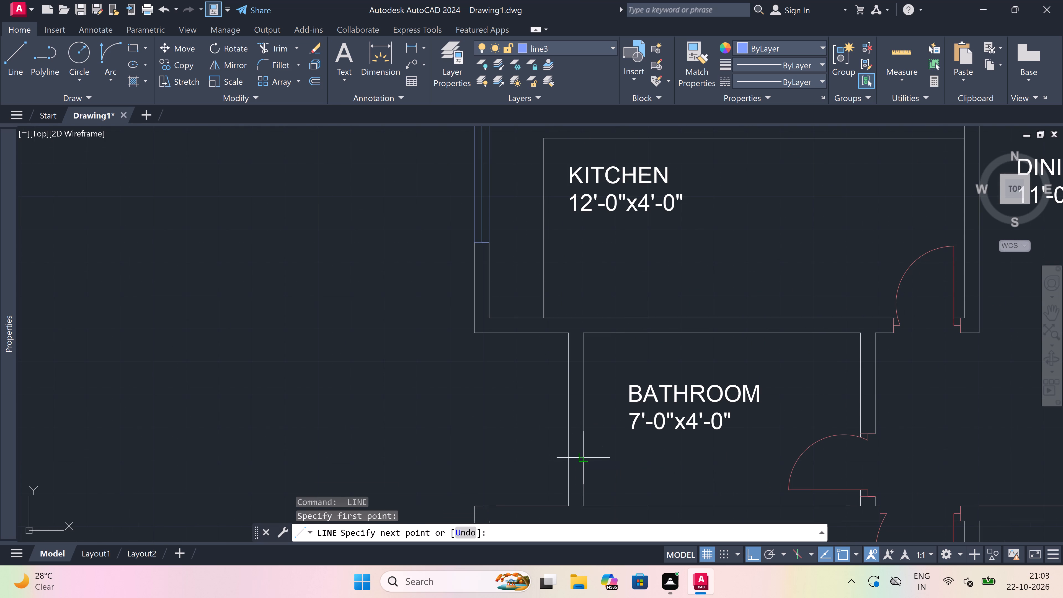
click(580, 458)
scroll(578, 458, up, 2)
drag(577, 458, 577, 453)
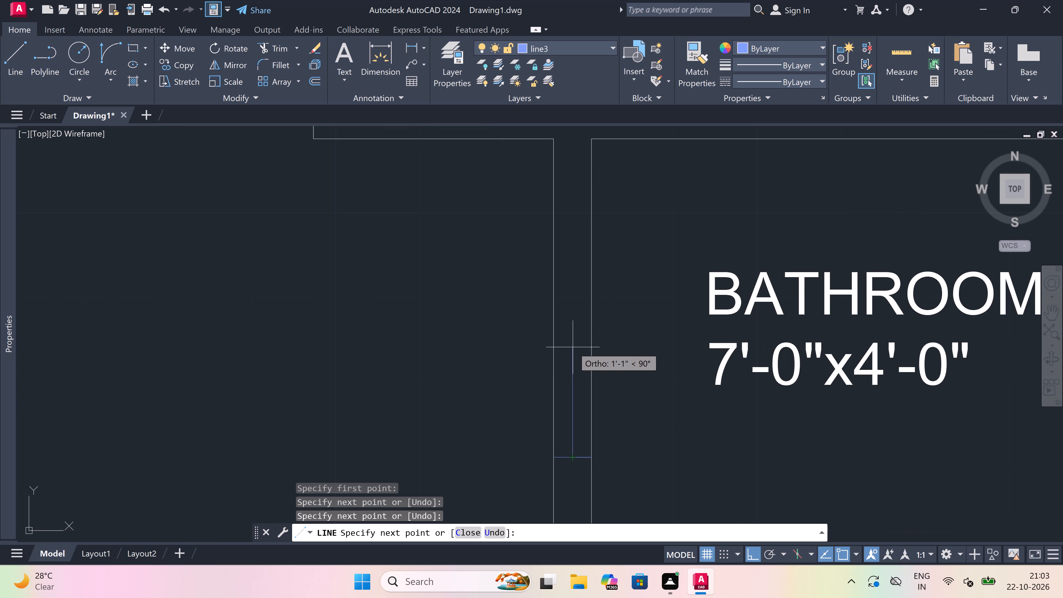
key(2)
key(apostrophe)
key(space)
Cap the upper end of the bathroom's 2' centre line with a jamb line across the full wall thickness.
click(549, 251)
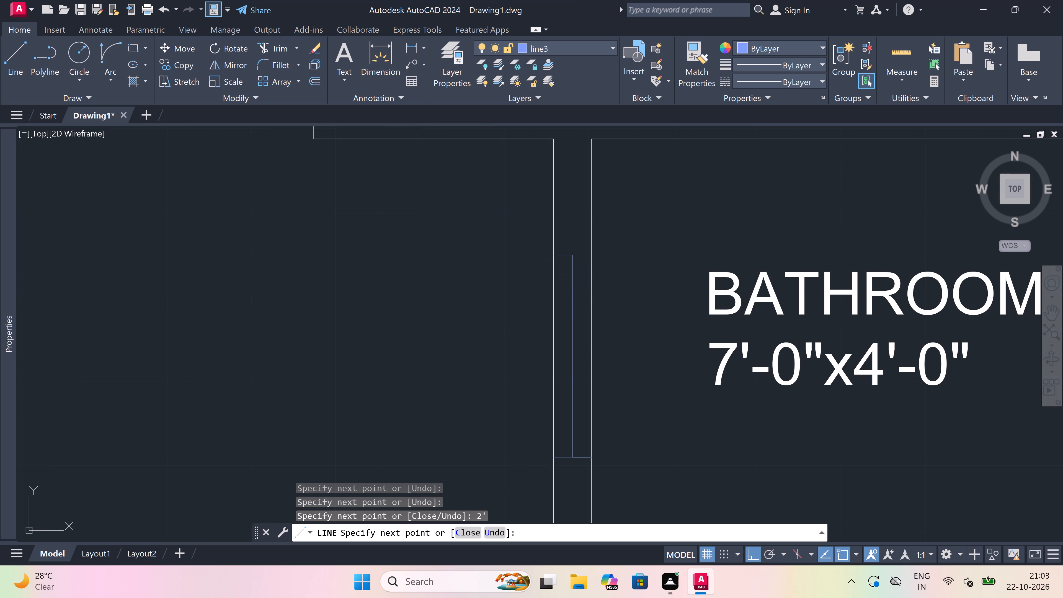
click(596, 253)
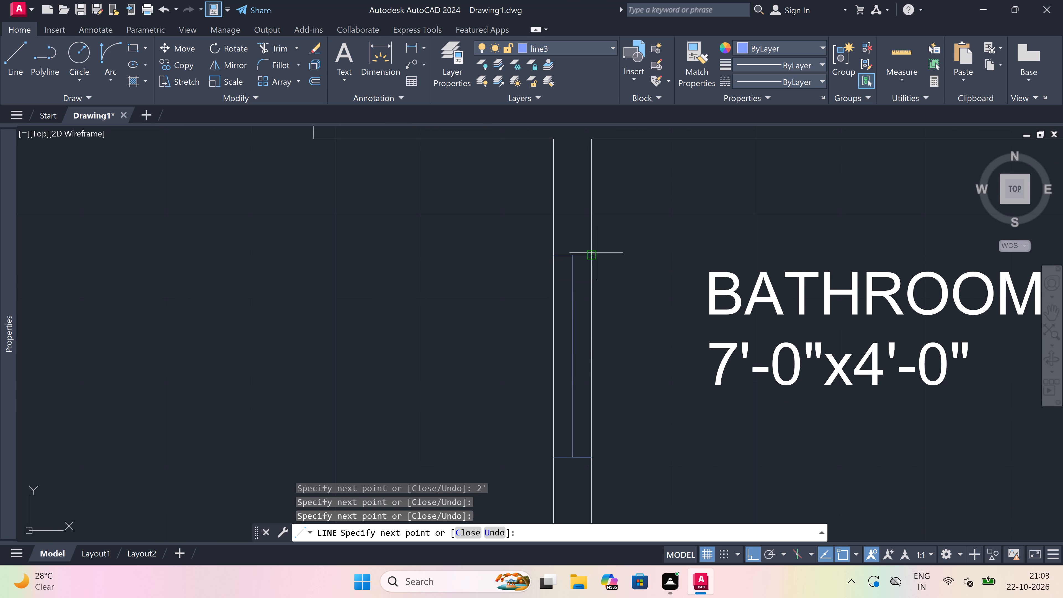
key(Escape)
Trim the inner and outer wall lines between the two jambs to open the bathroom wall for the window.
text(tr)
key(space)
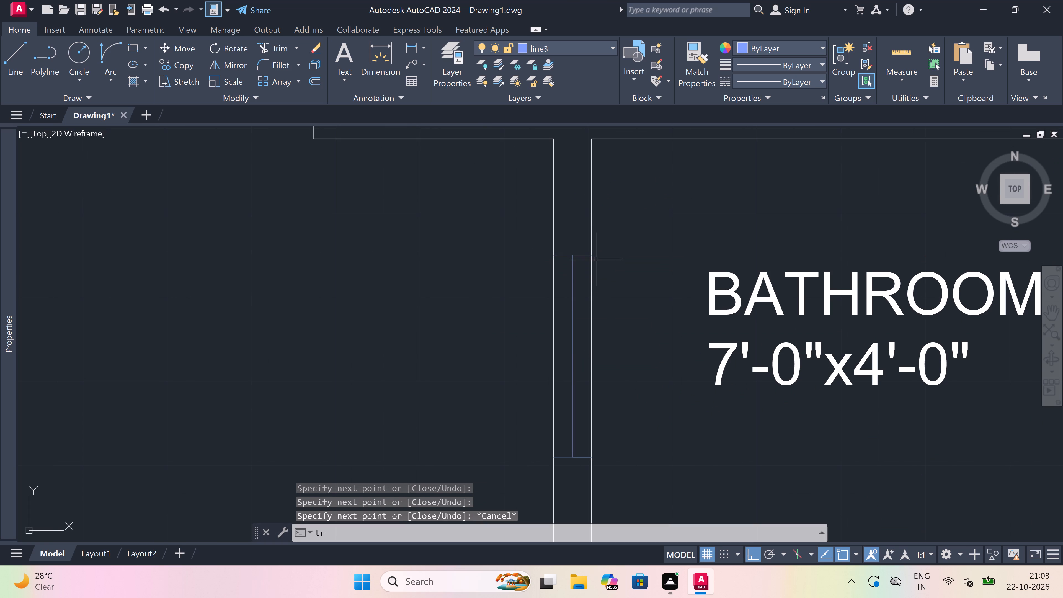
click(590, 312)
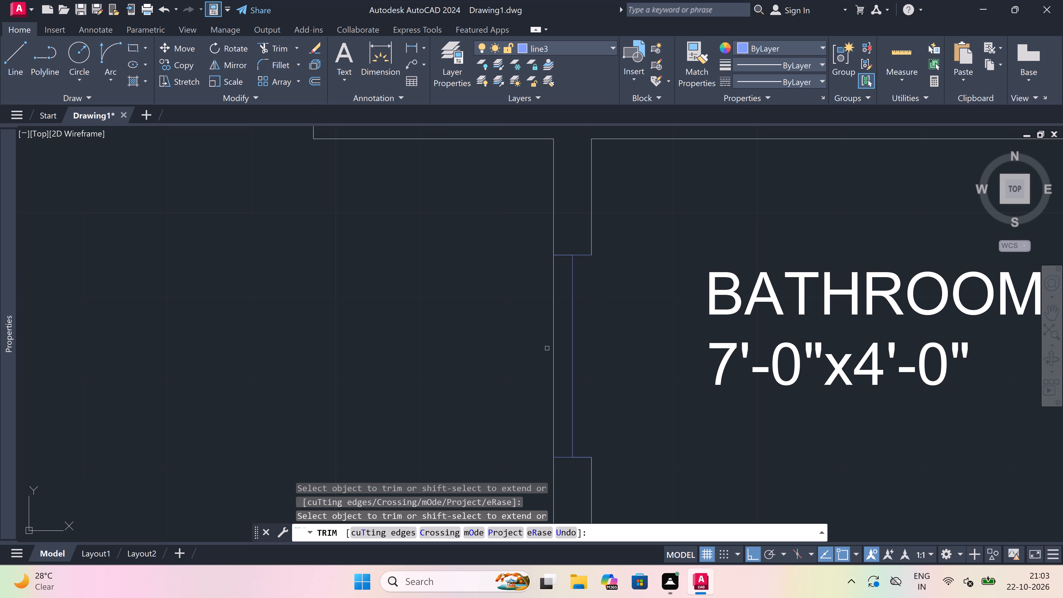
click(556, 343)
key(Escape)
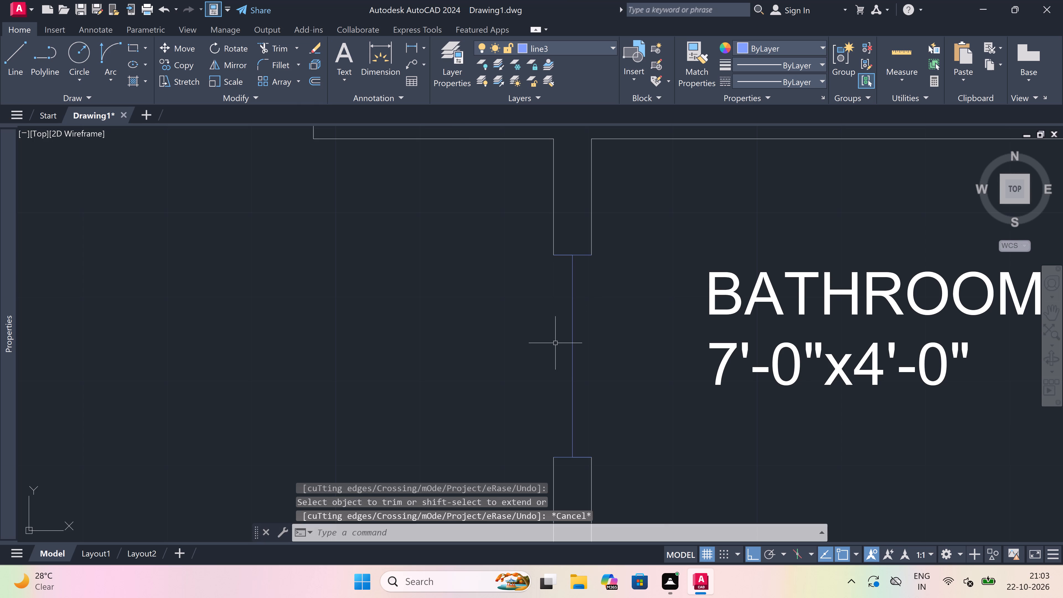
Draw lines between the two jambs along the outer and inner wall faces to complete the bathroom window.
key(l)
key(space)
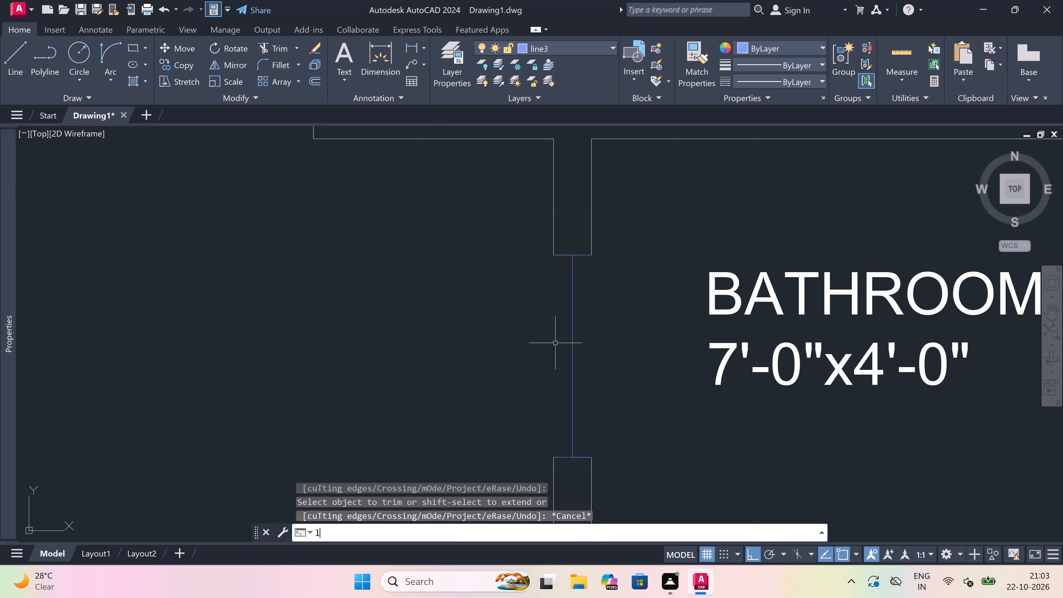
click(553, 256)
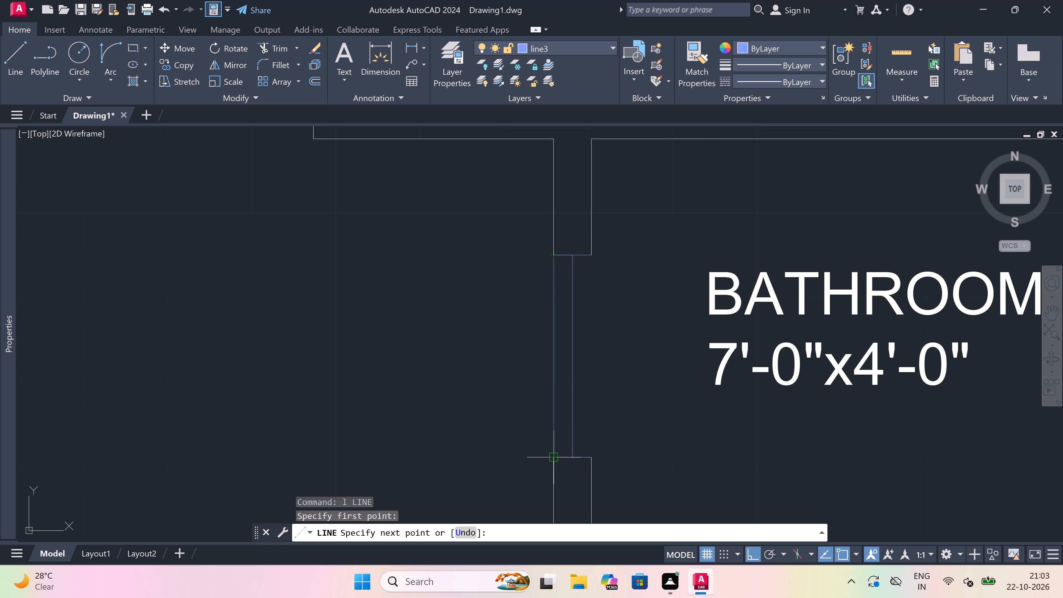
click(553, 455)
key(Escape)
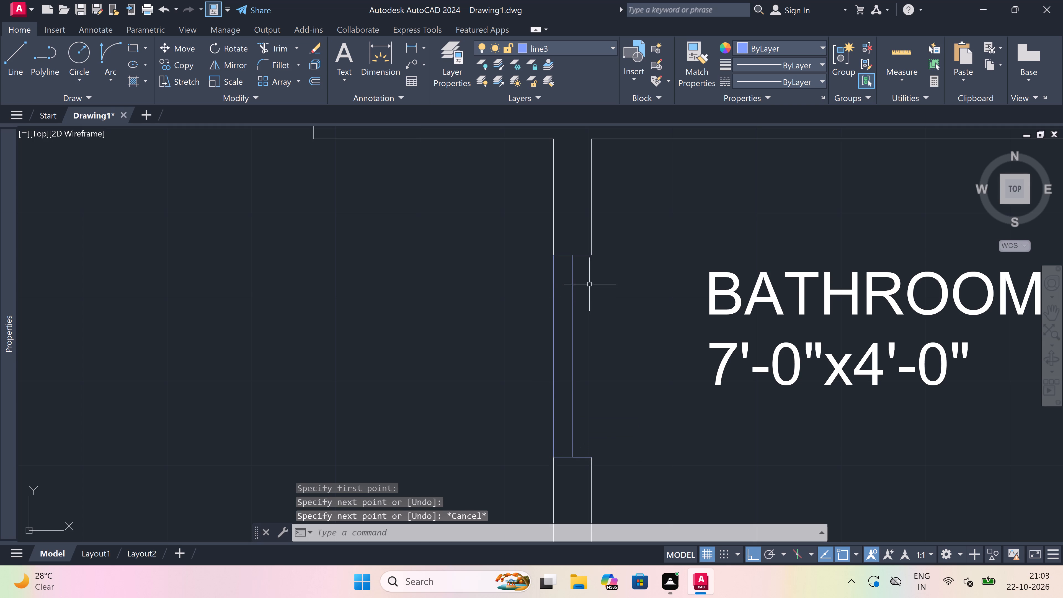
key(space)
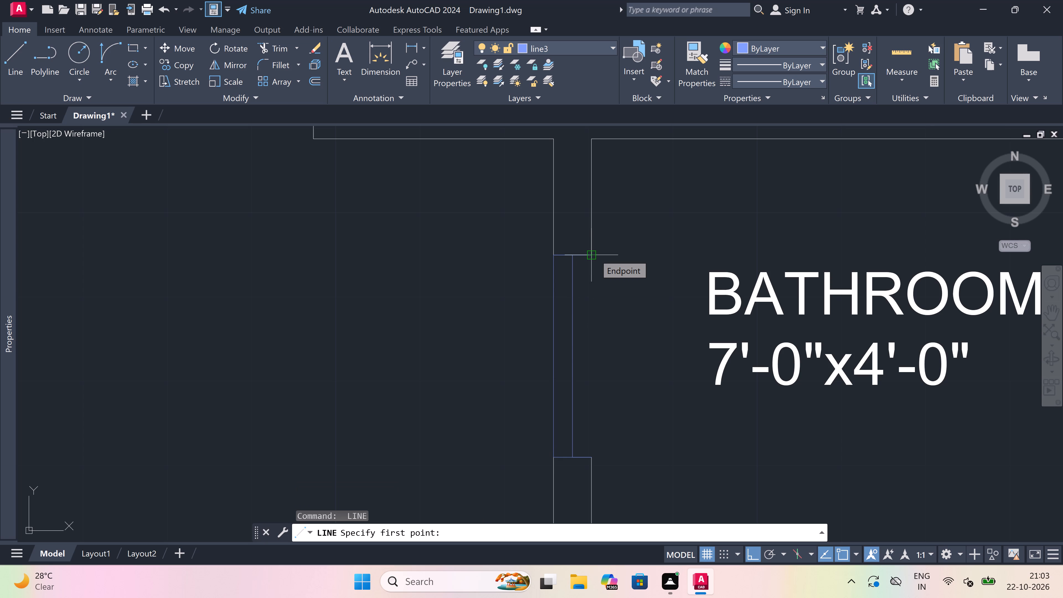
click(595, 254)
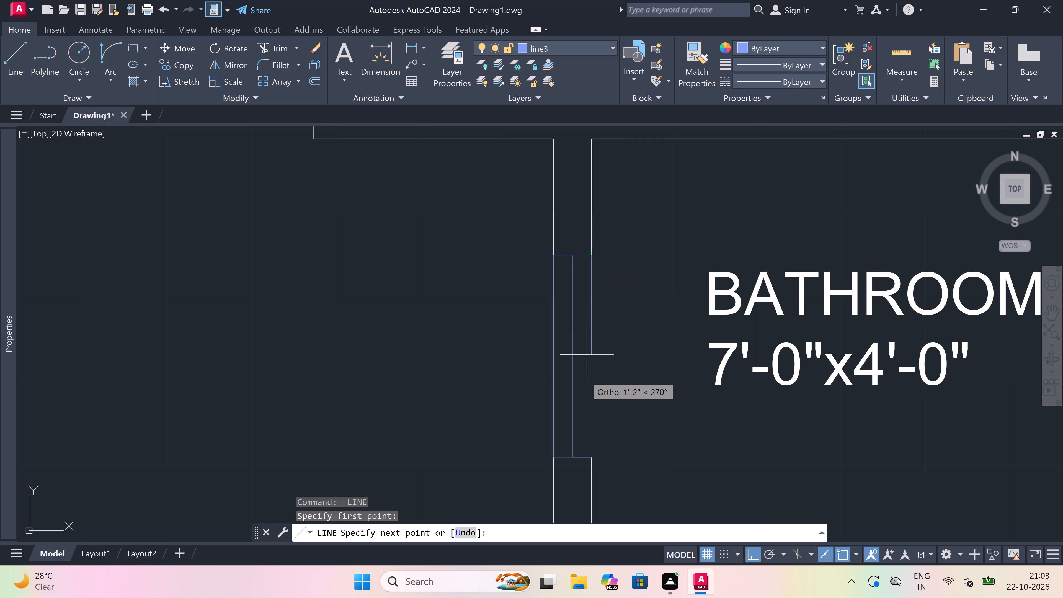
click(594, 453)
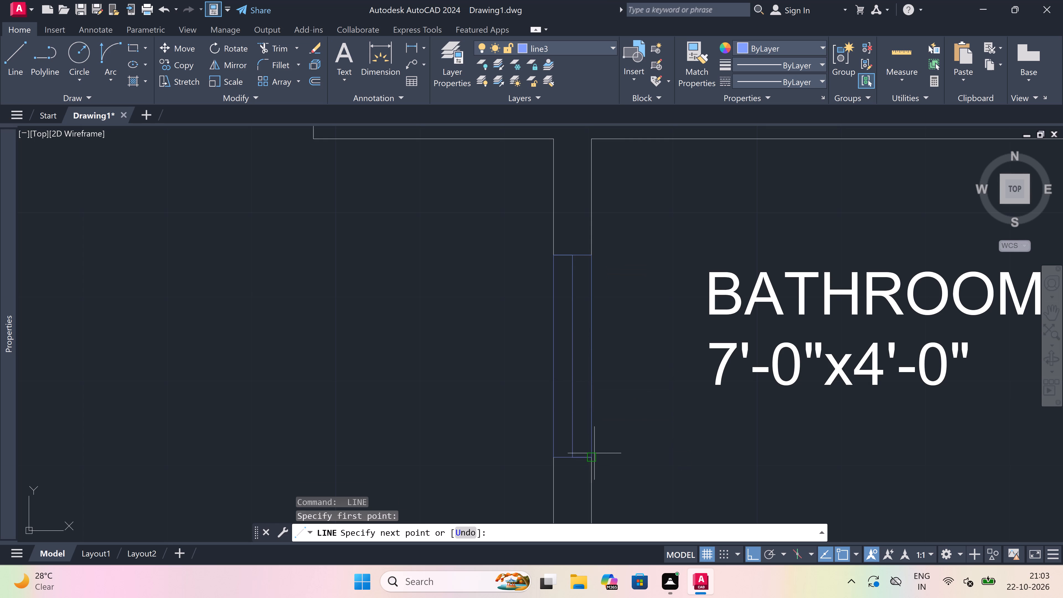
key(Escape)
Draw a jamb line across the wall between the lower-left 12'-0"x13'-0" BEDROOM and its VERANDA, continuing 3' from its midpoint toward the veranda door.
scroll(491, 339, down, 3)
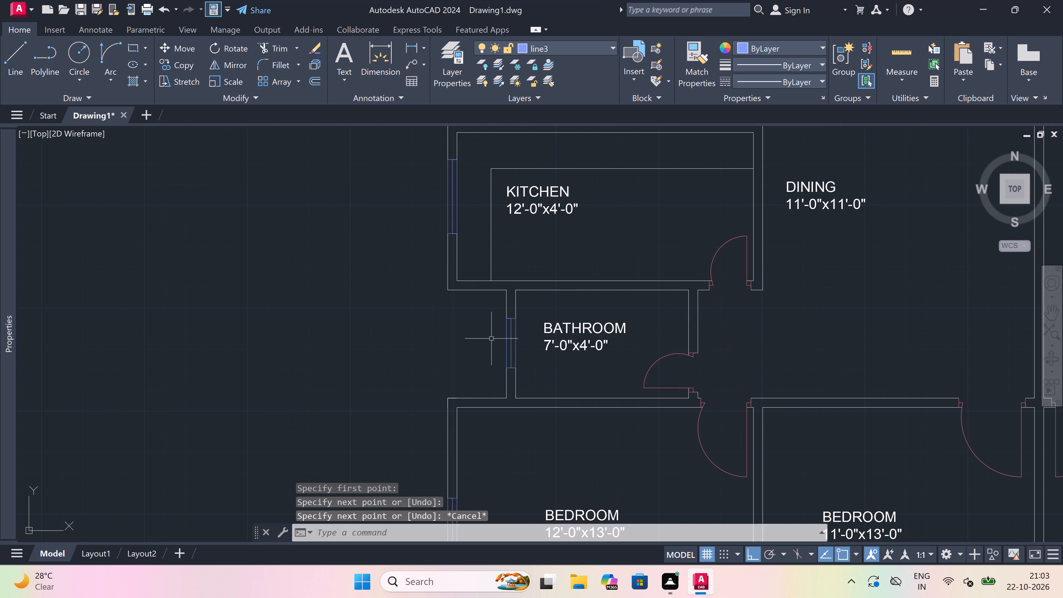
scroll(491, 339, down, 3)
scroll(505, 357, down, 2)
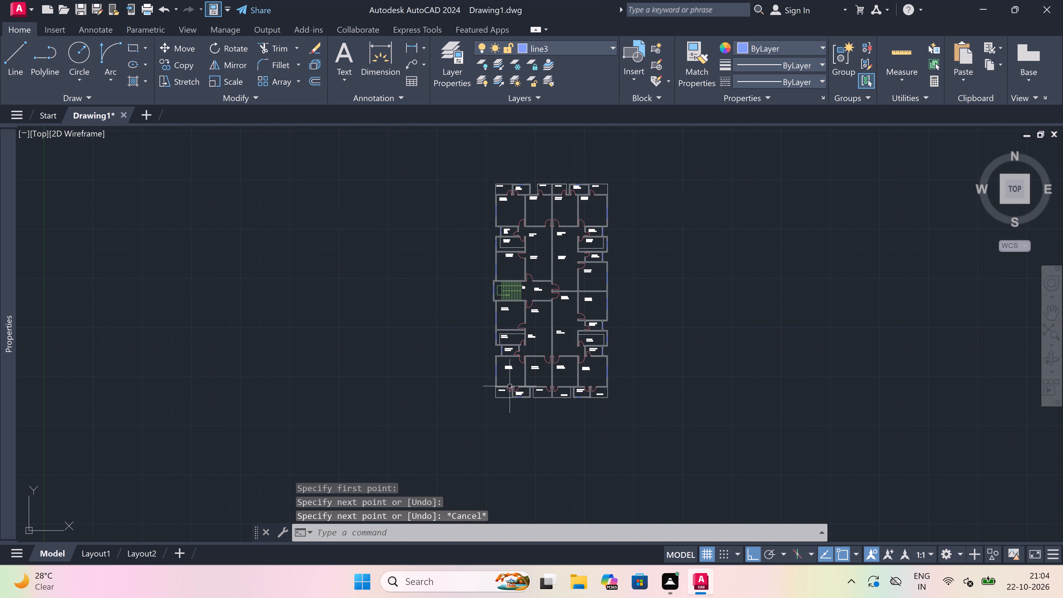
scroll(512, 397, up, 2)
key(space)
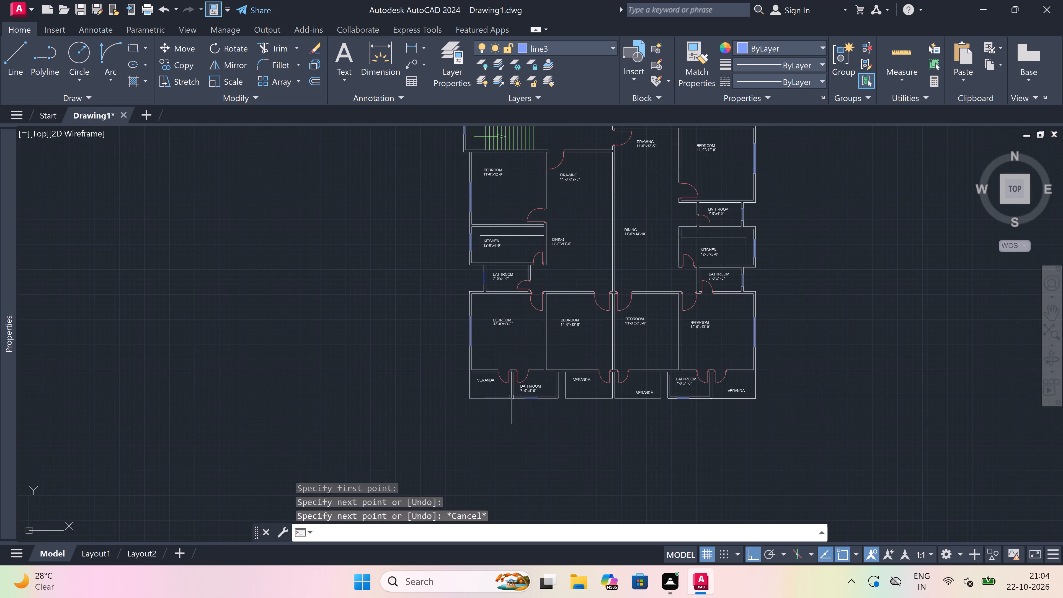
scroll(520, 384, up, 2)
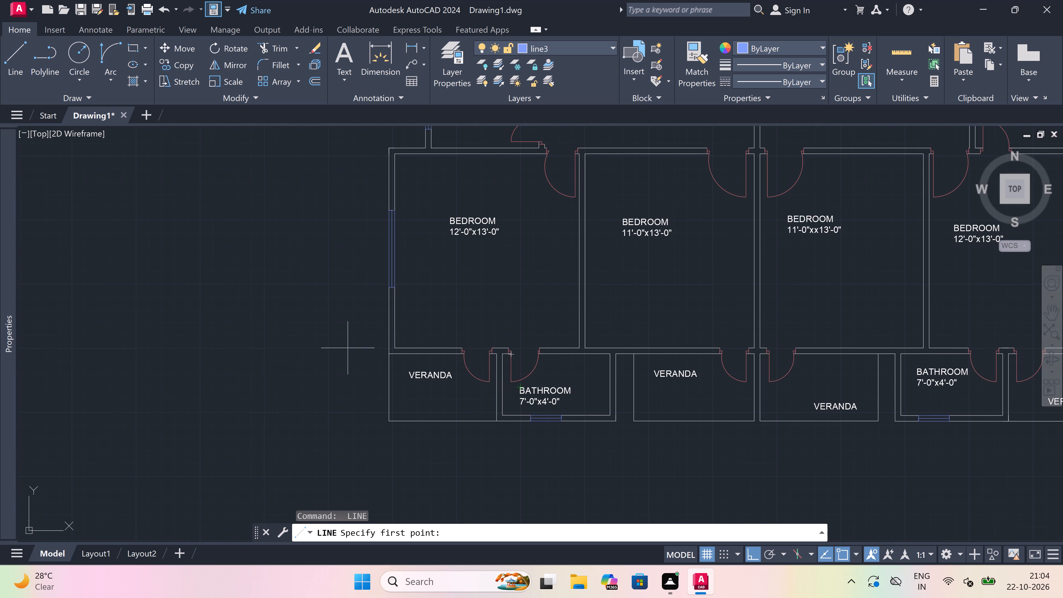
scroll(440, 353, down, 1)
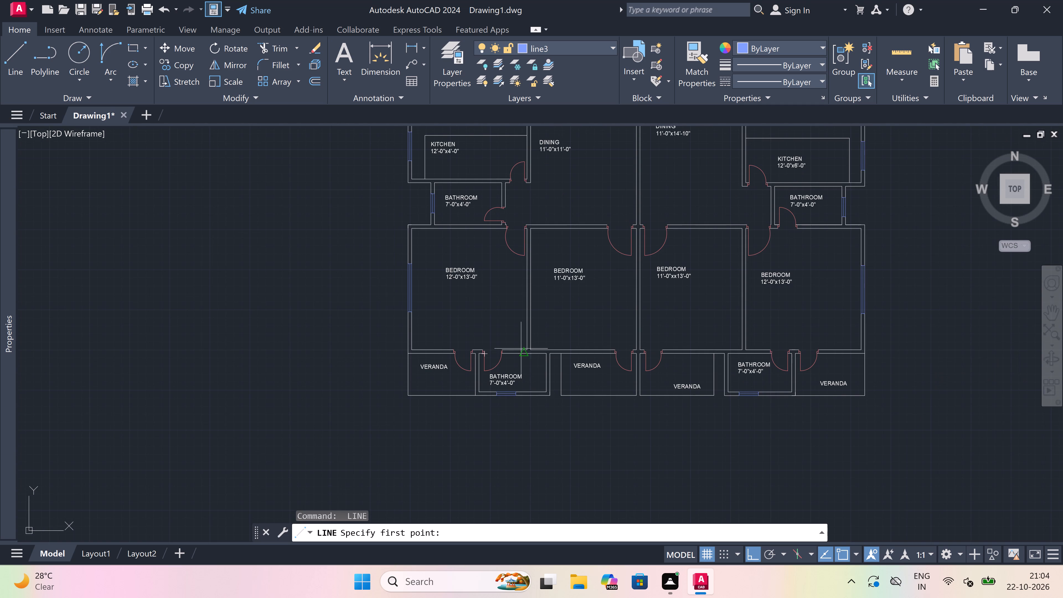
scroll(419, 355, up, 5)
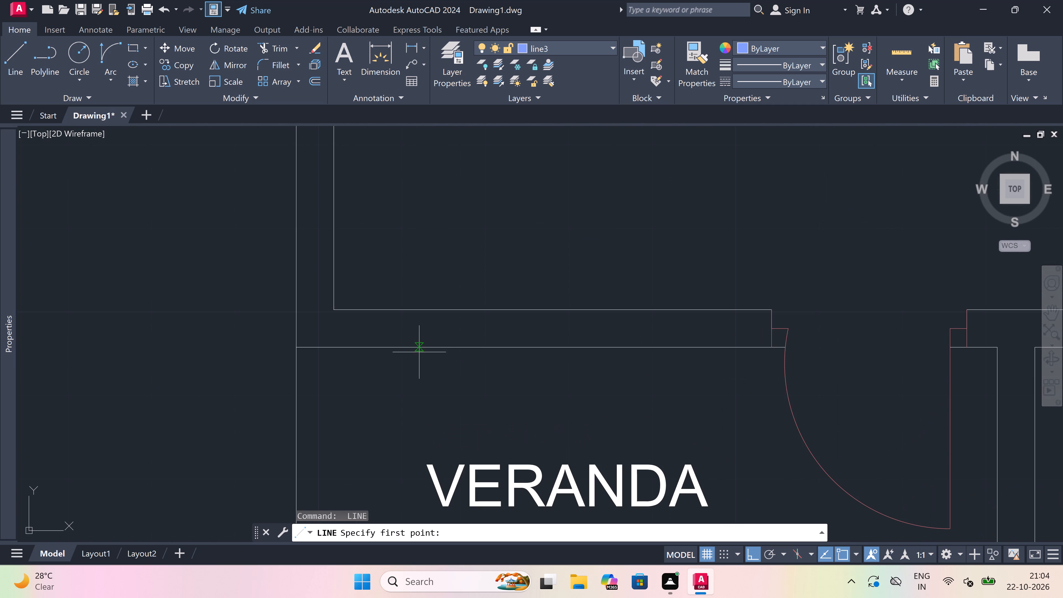
click(387, 344)
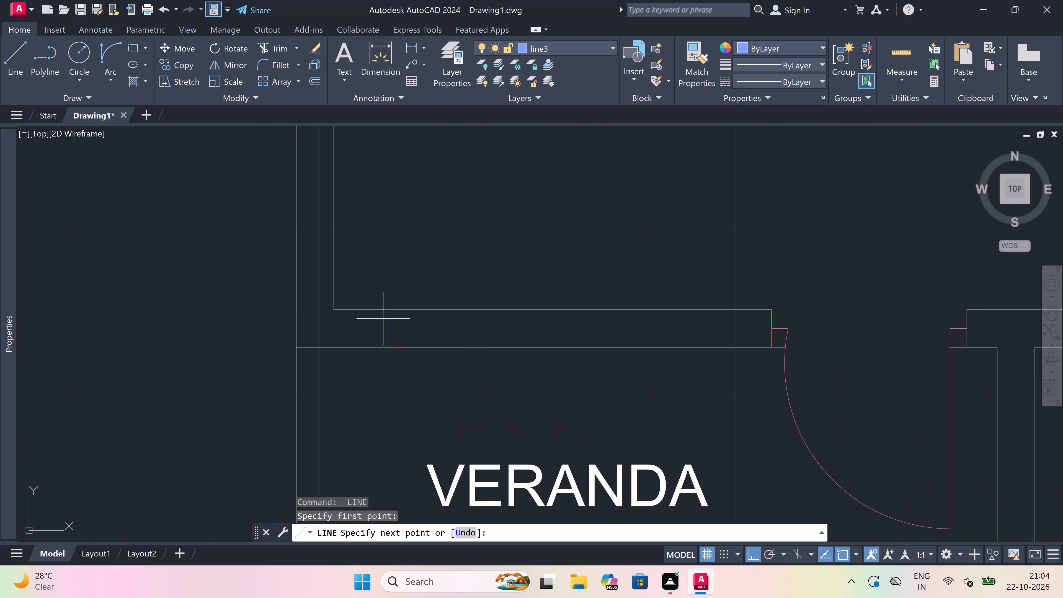
click(384, 315)
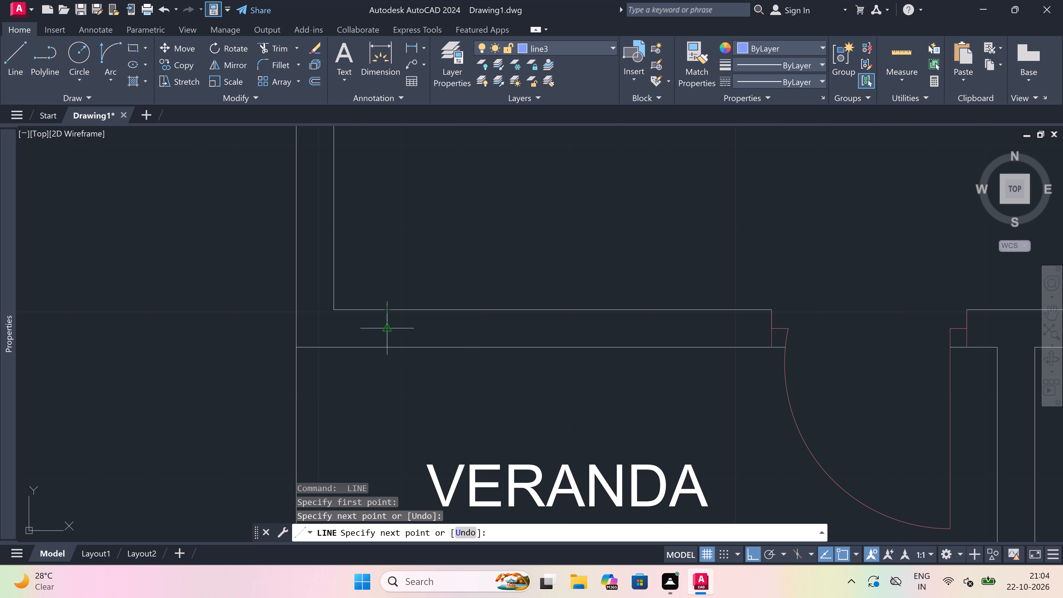
click(385, 327)
key(3)
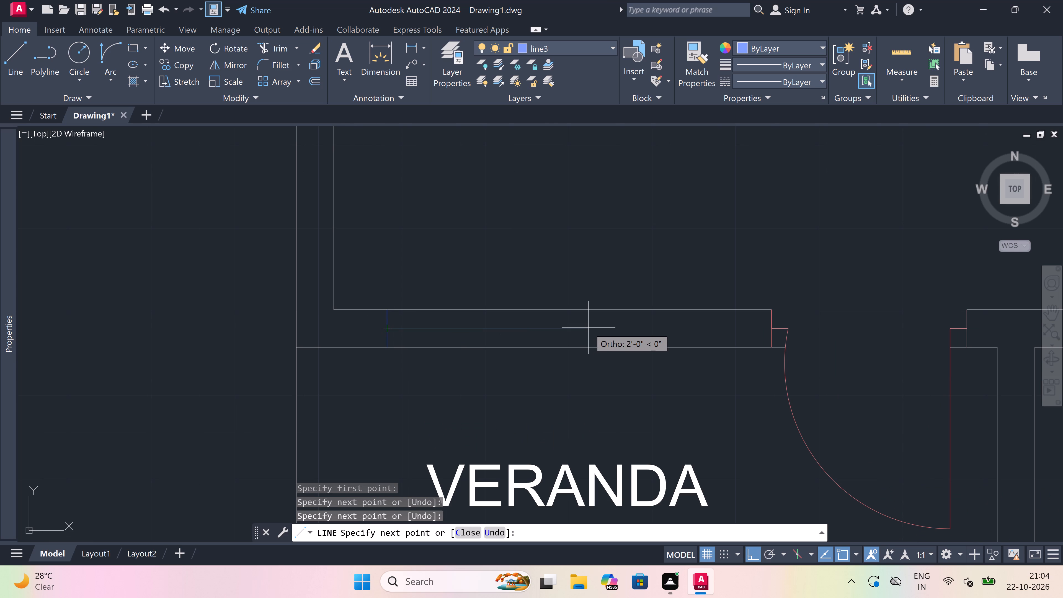
key(apostrophe)
key(space)
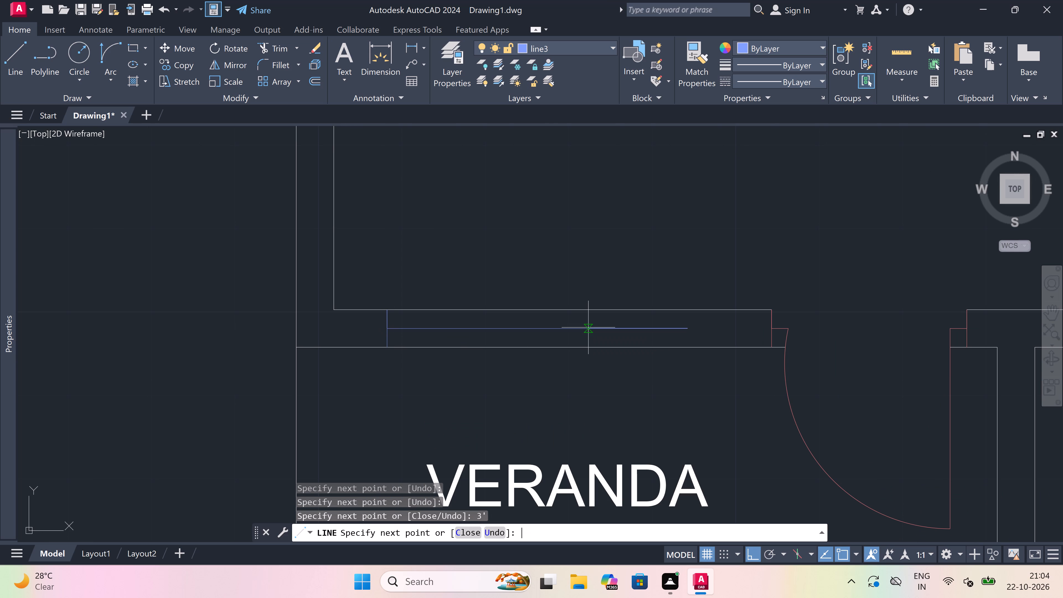
Cap the door-side end of the 3' centre line with a jamb line across the full wall thickness.
click(685, 306)
click(685, 349)
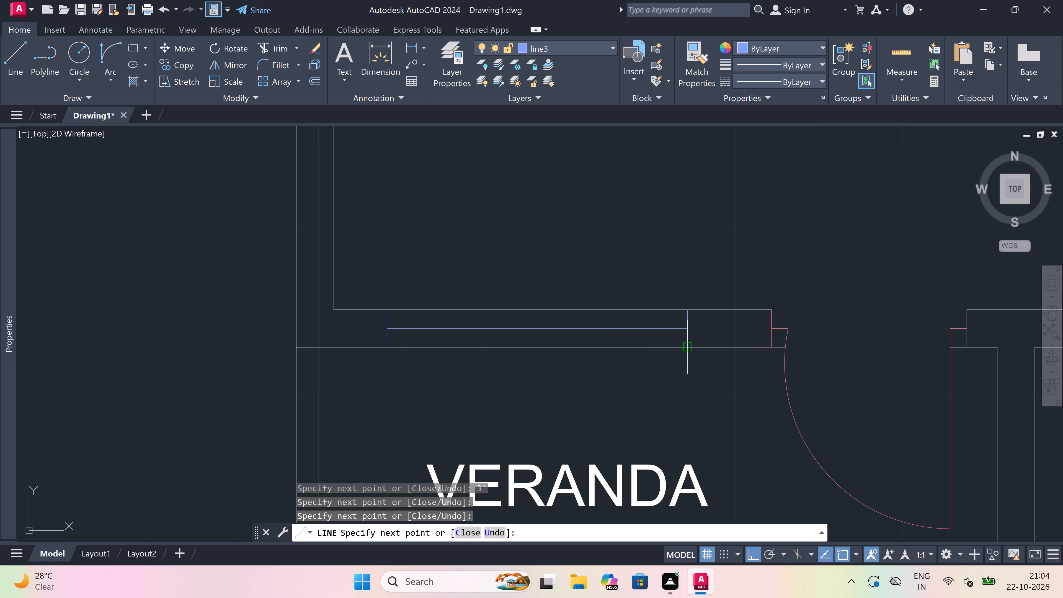
key(Escape)
Trim both wall face lines between the two jambs to open the bedroom–veranda wall for the window.
text(tr)
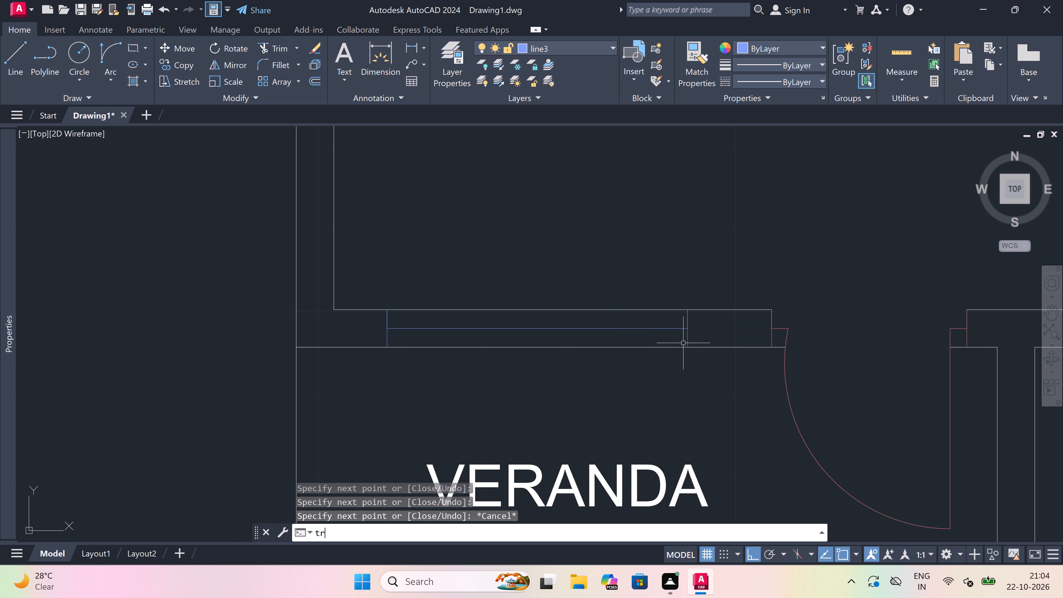
key(space)
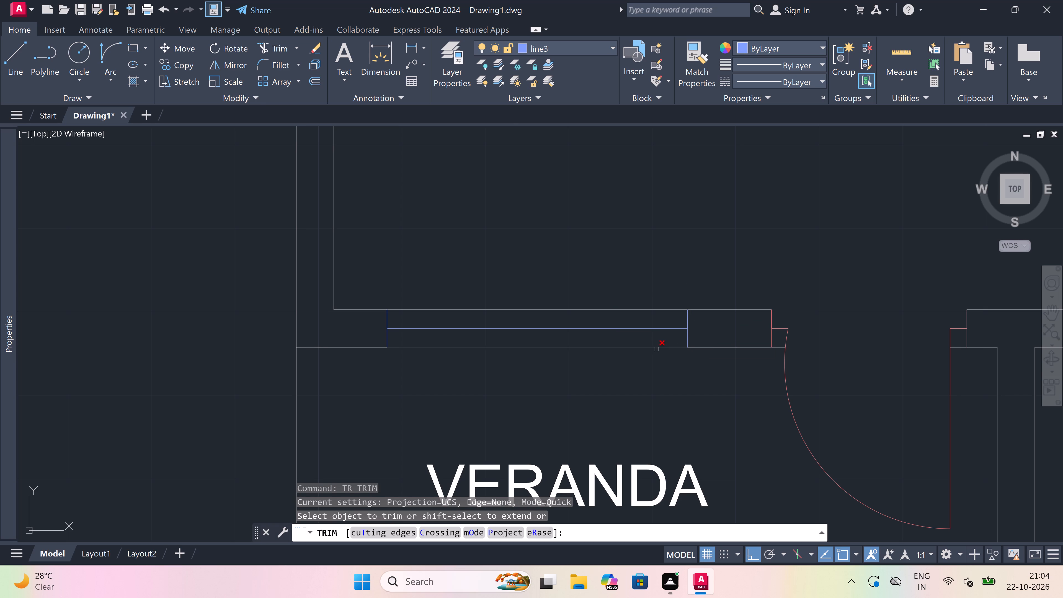
click(657, 349)
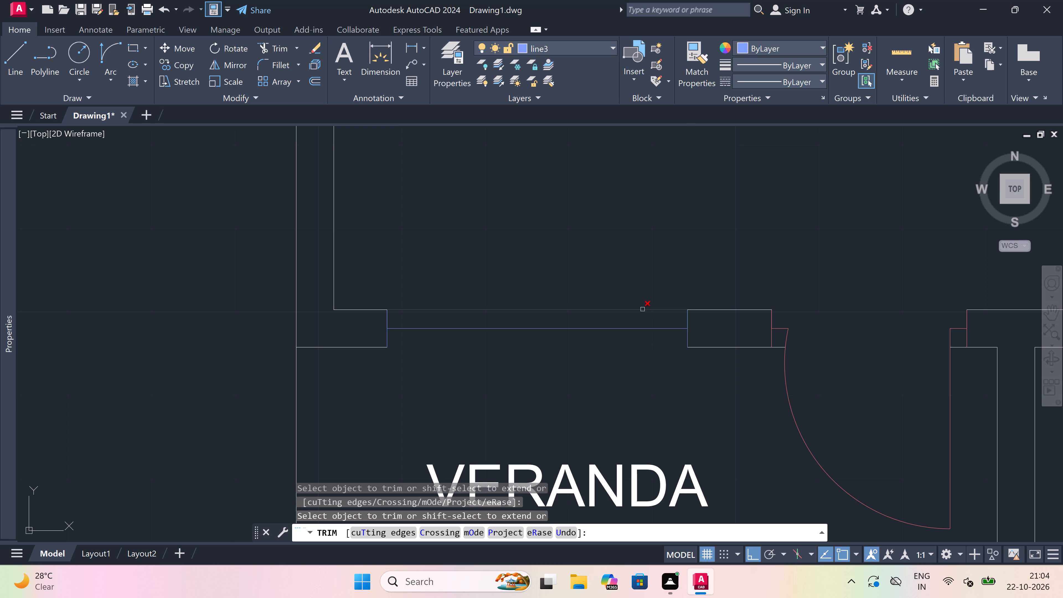
click(642, 310)
key(Escape)
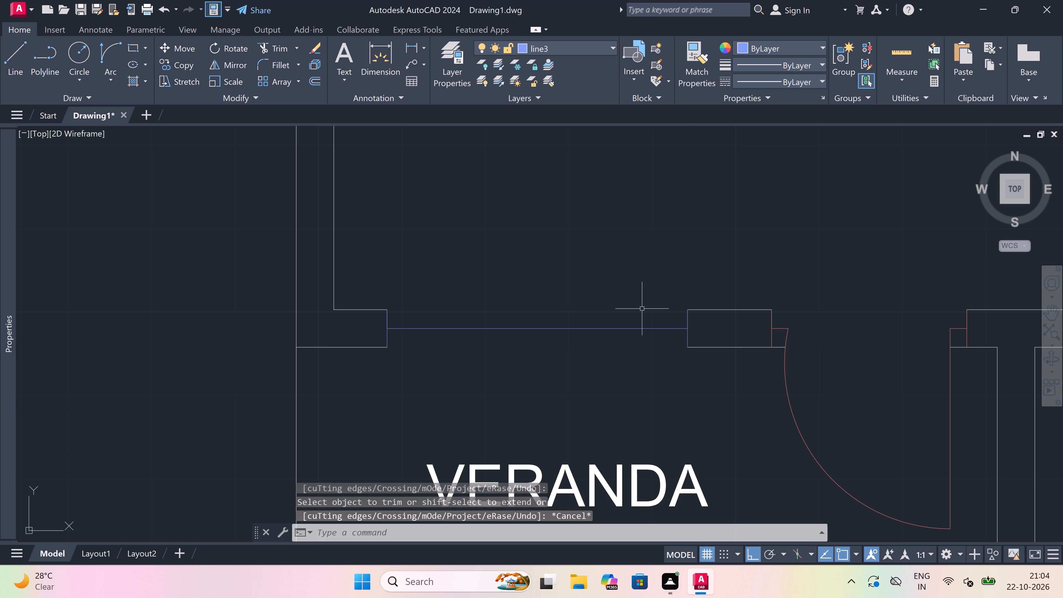
Draw lines between the two jambs along the bedroom-side and veranda-side wall faces to complete the 3' window.
key(l)
key(space)
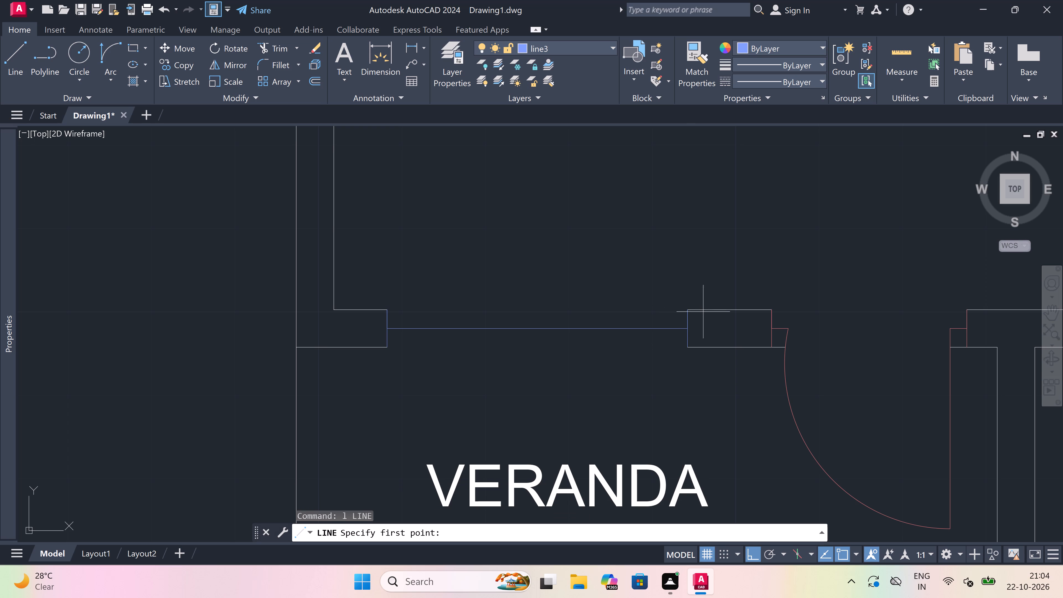
click(685, 308)
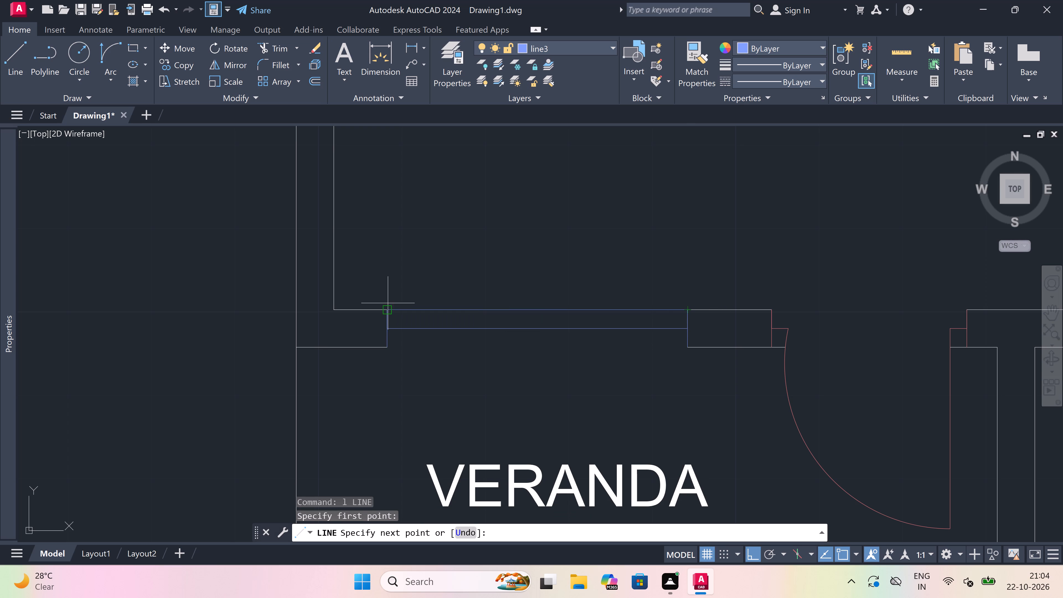
click(388, 305)
key(Escape)
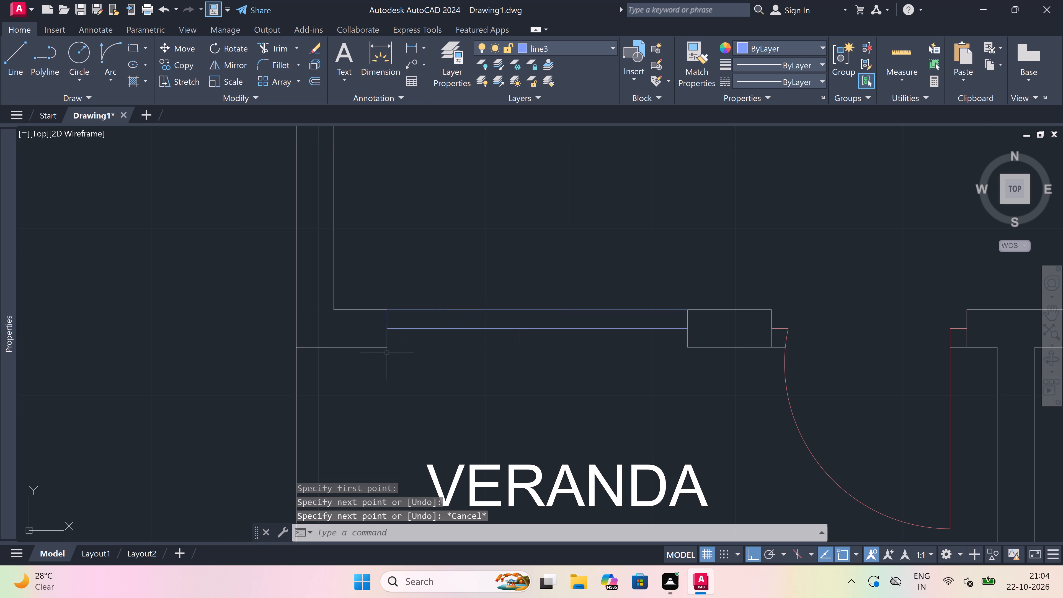
key(space)
click(385, 347)
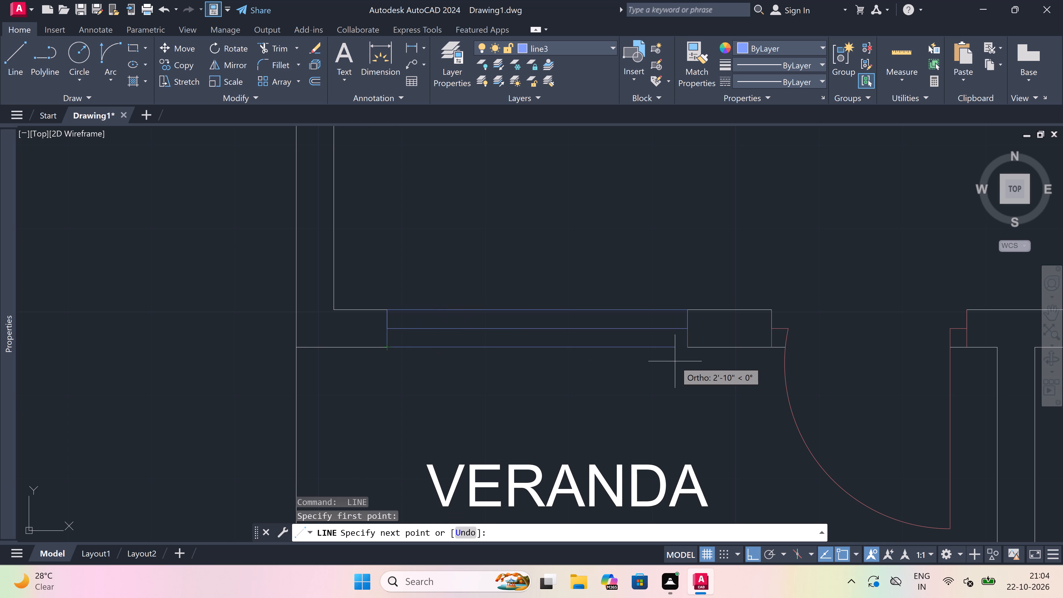
click(687, 347)
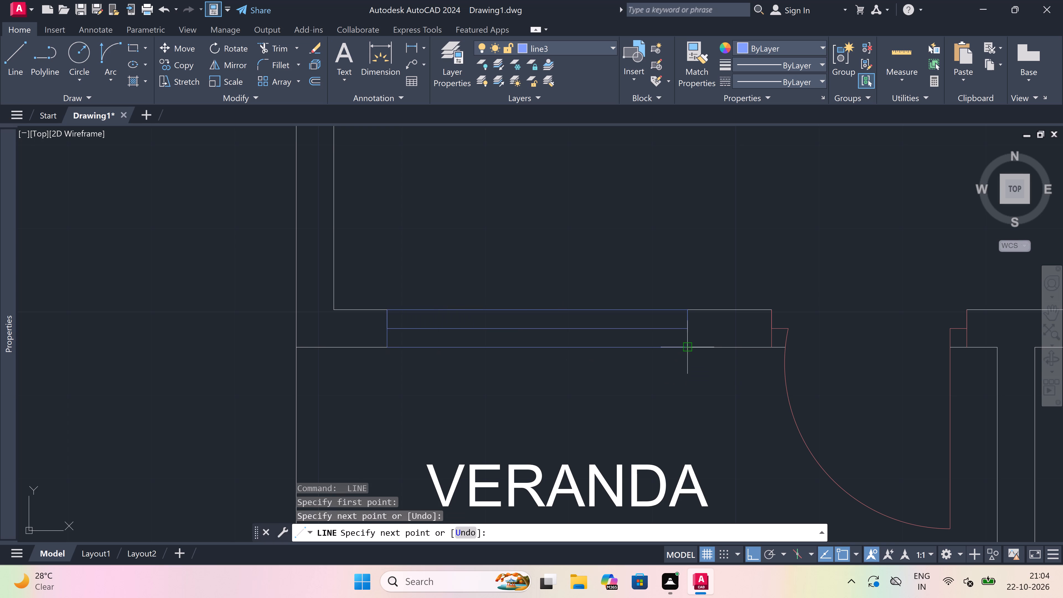
key(Escape)
Draw a jamb line across the wall between the adjacent 11'-0"x13'-0" BEDROOM and its VERANDA, continuing 3' from its midpoint toward the veranda door.
scroll(463, 337, down, 4)
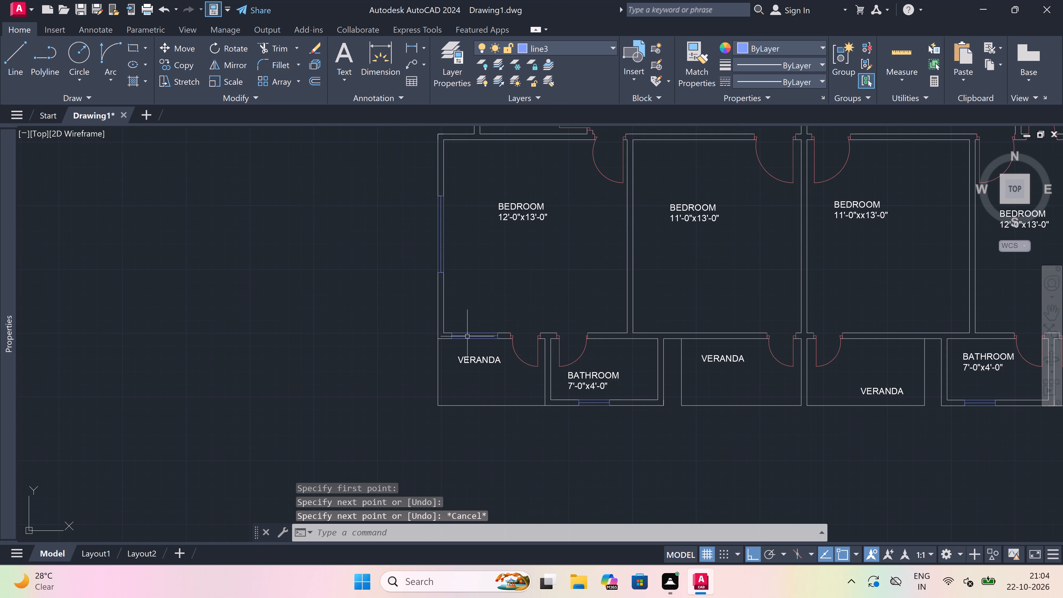
key(space)
scroll(697, 330, up, 2)
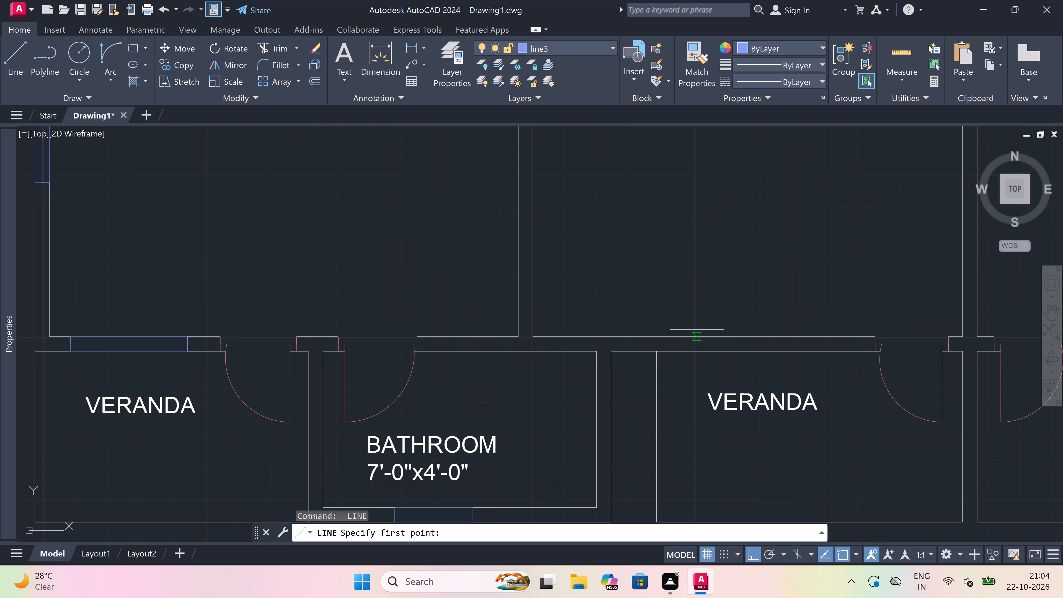
scroll(695, 330, up, 1)
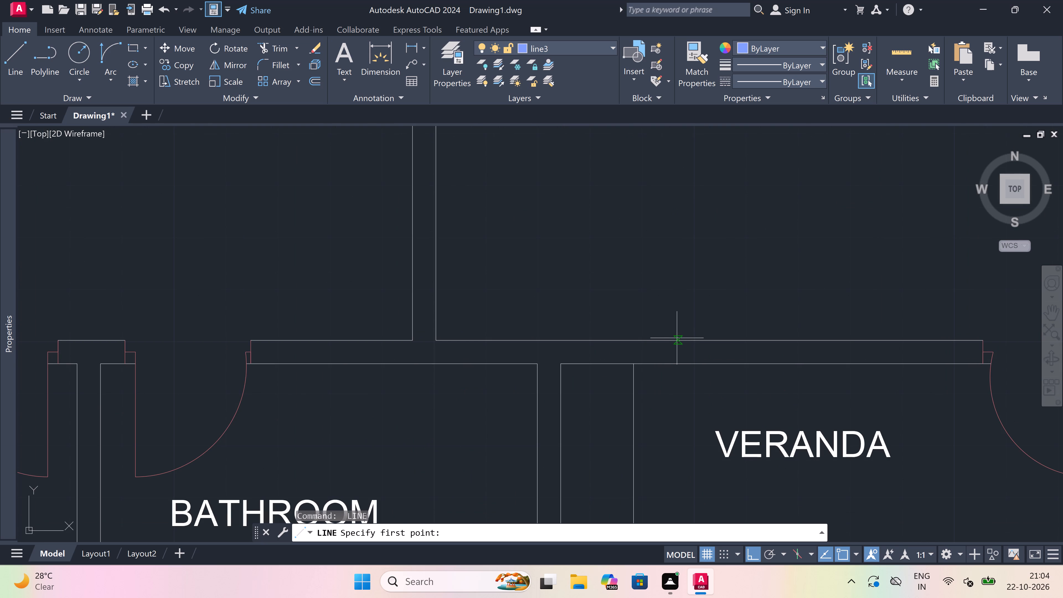
click(662, 344)
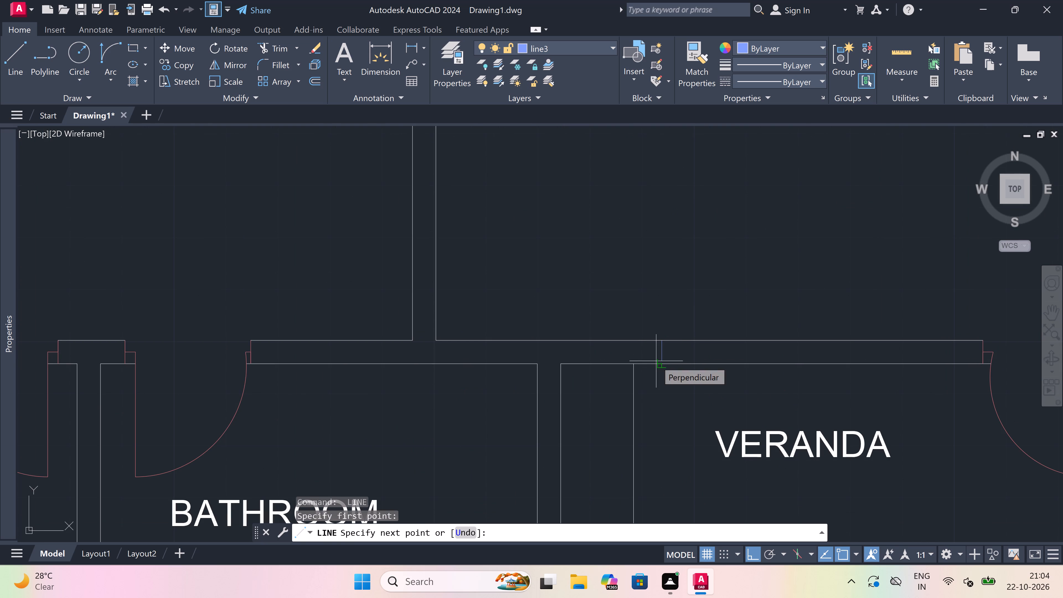
click(656, 361)
click(656, 356)
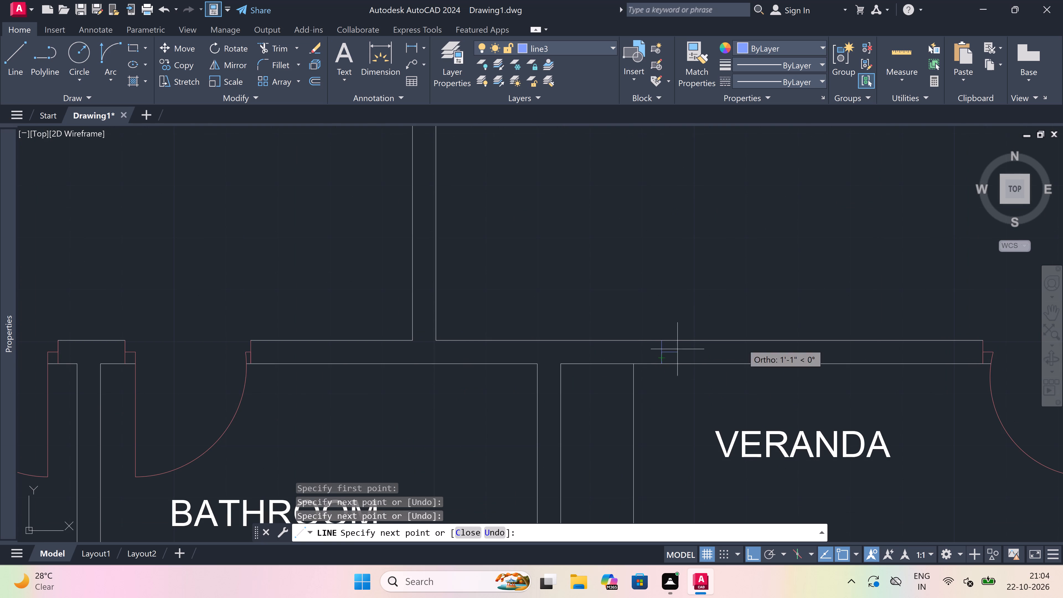
key(3)
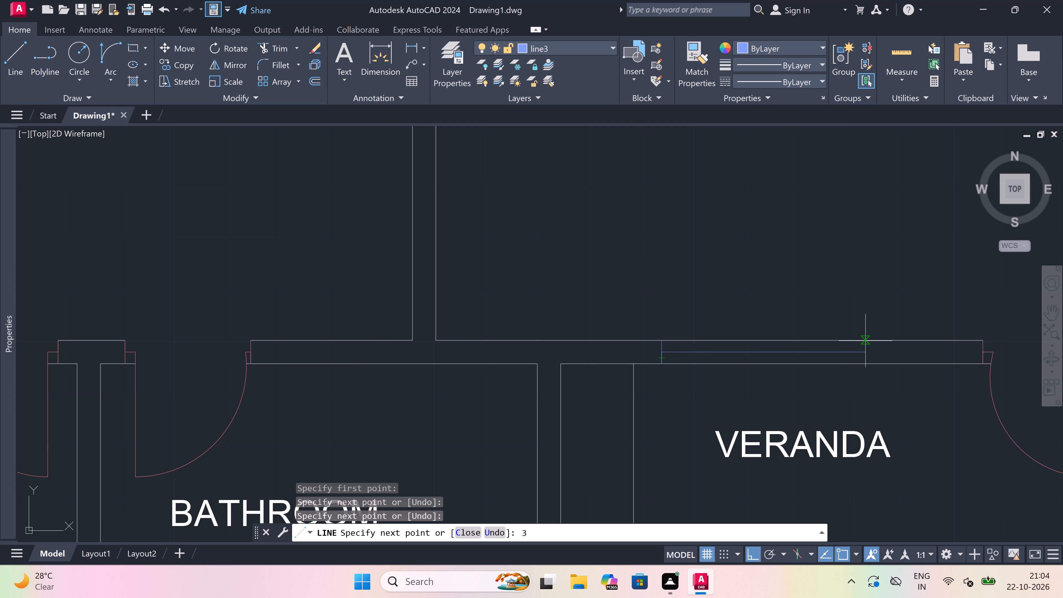
key(apostrophe)
key(space)
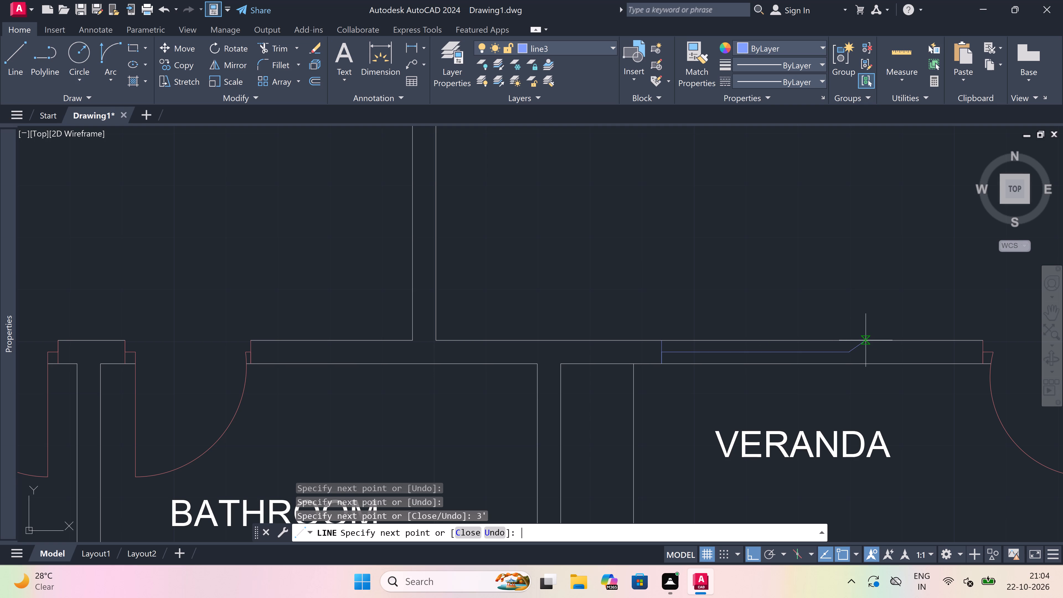
Cap the door-side end of this second 3' centre line with a jamb line across the full wall thickness.
click(847, 336)
scroll(854, 352, up, 2)
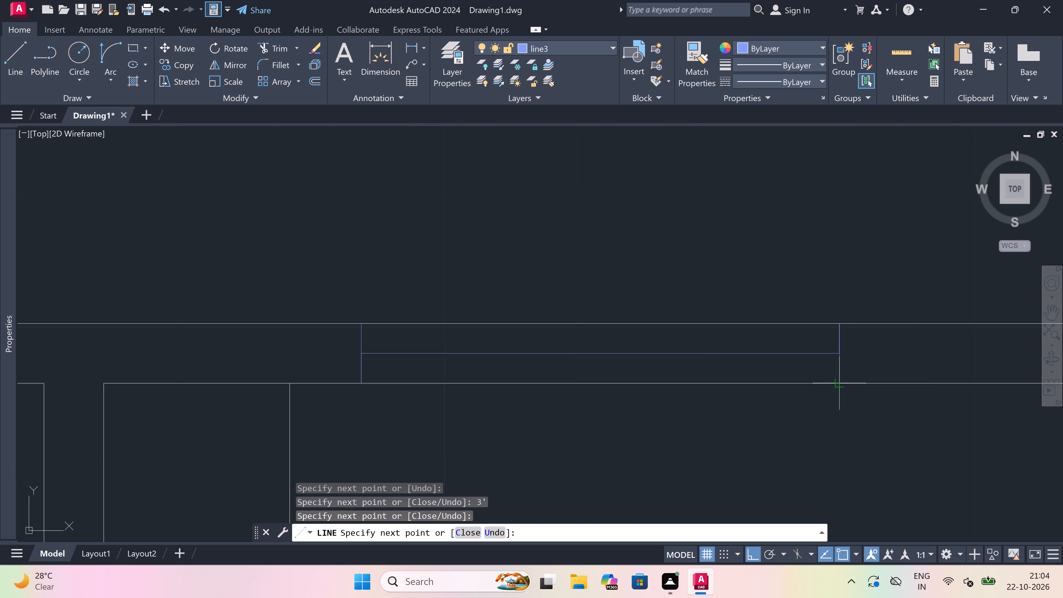
click(838, 385)
key(Escape)
Trim both wall face lines between the new jambs to open the 11'-0"x13'-0" bedroom's veranda wall.
text(tr)
key(space)
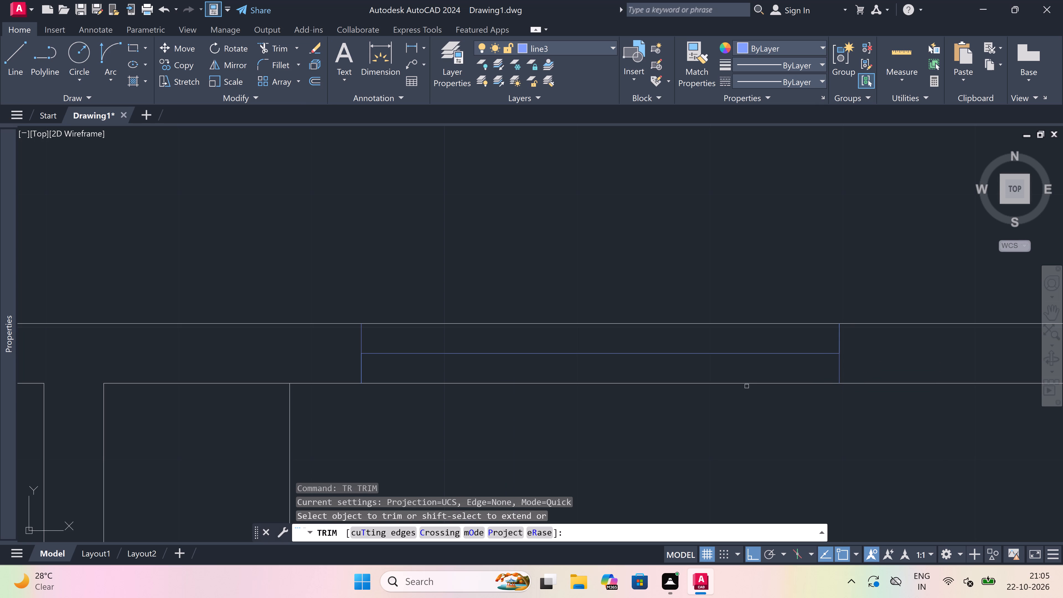
click(747, 383)
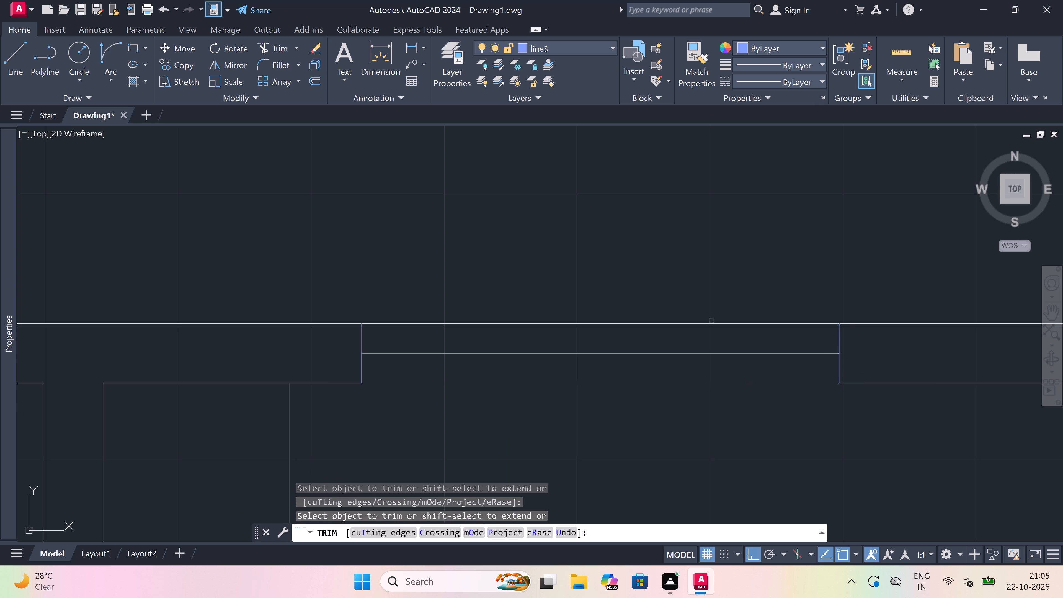
click(710, 323)
key(Escape)
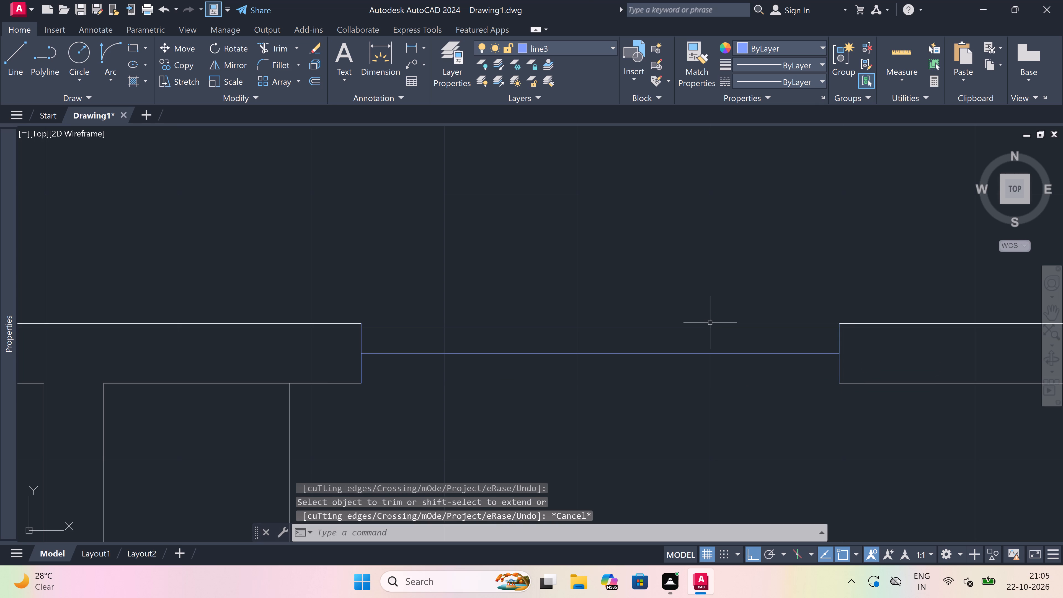
Draw lines between the two jambs along both wall faces to complete the 11'-0"x13'-0" bedroom's 3' veranda window.
key(l)
key(space)
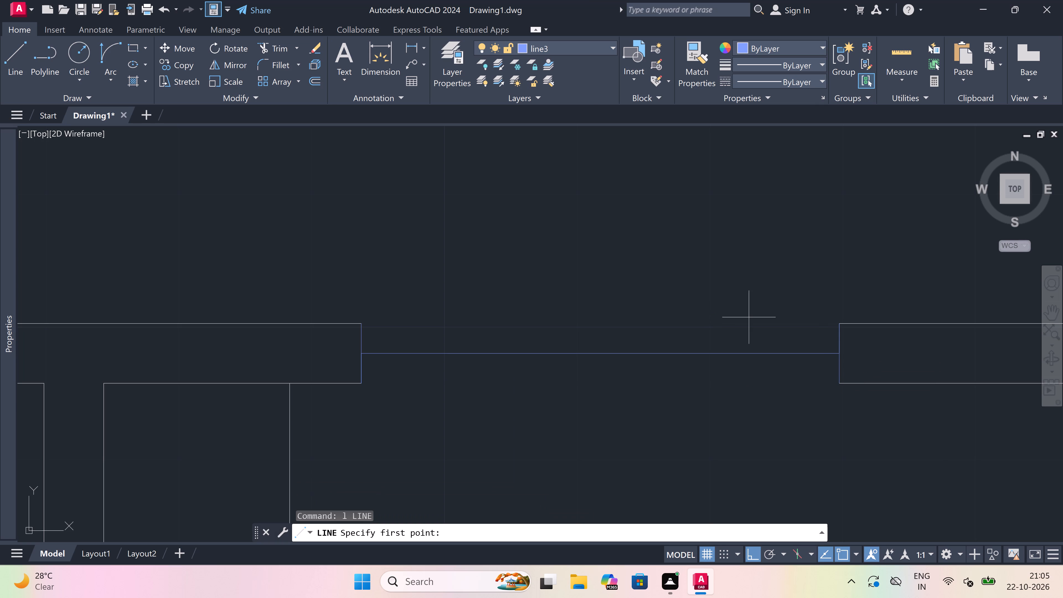
click(842, 322)
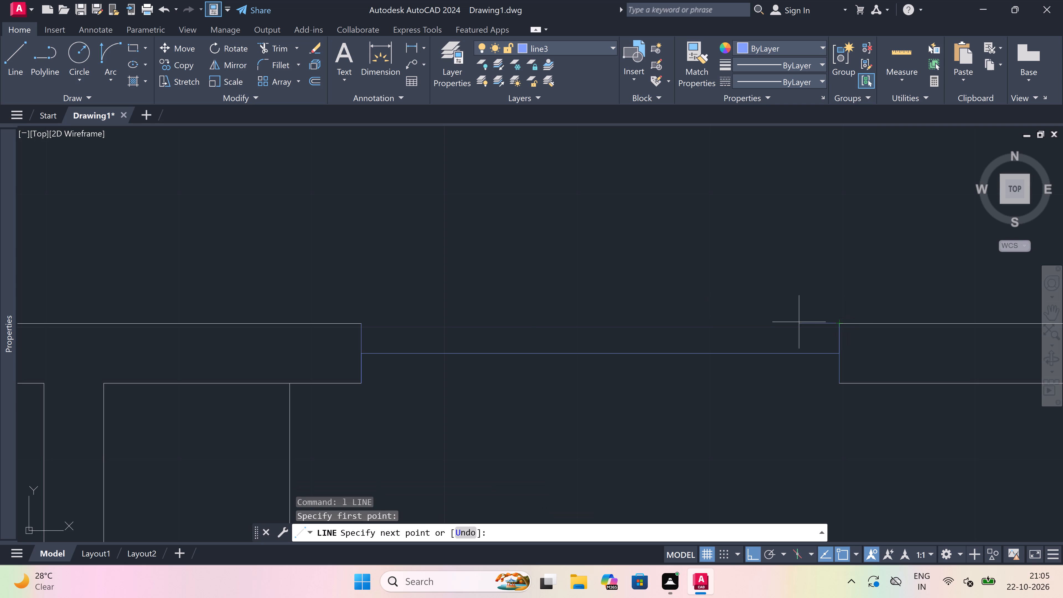
click(363, 326)
key(Escape)
key(space)
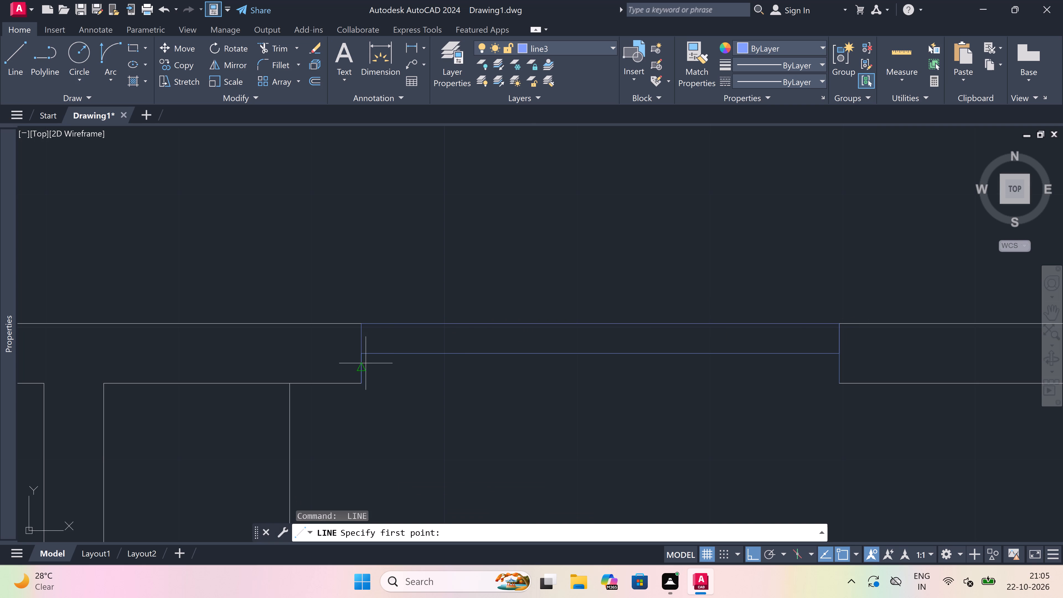
click(359, 384)
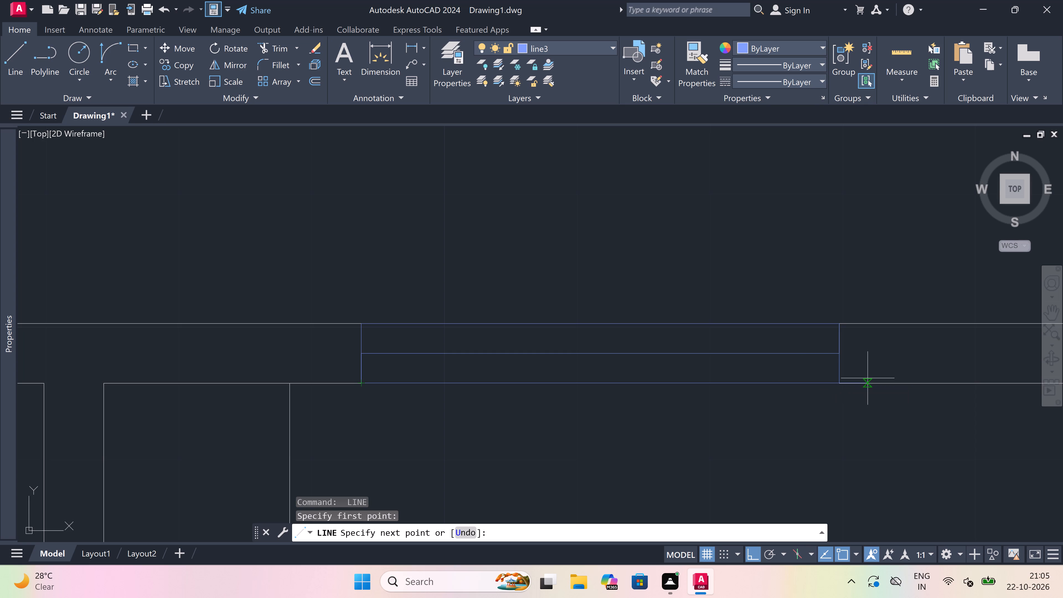
click(838, 377)
key(Escape)
Draw a 3' centre line between two full-thickness jamb lines in the 11'-0"xx13'-0" BEDROOM's VERANDA wall, starting a little east of the door.
scroll(541, 310, down, 2)
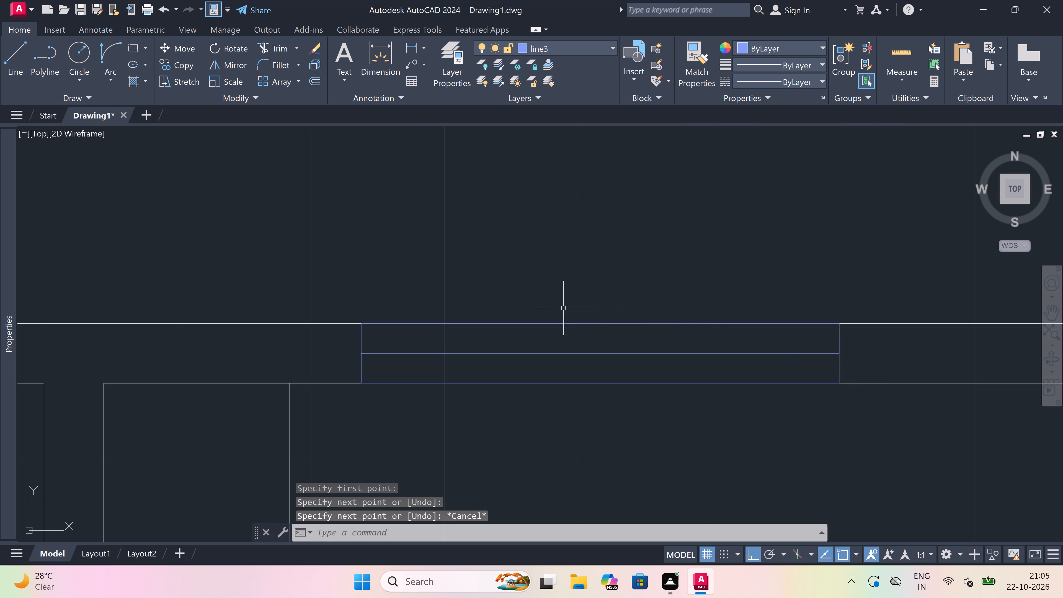
scroll(540, 310, down, 4)
scroll(672, 311, up, 2)
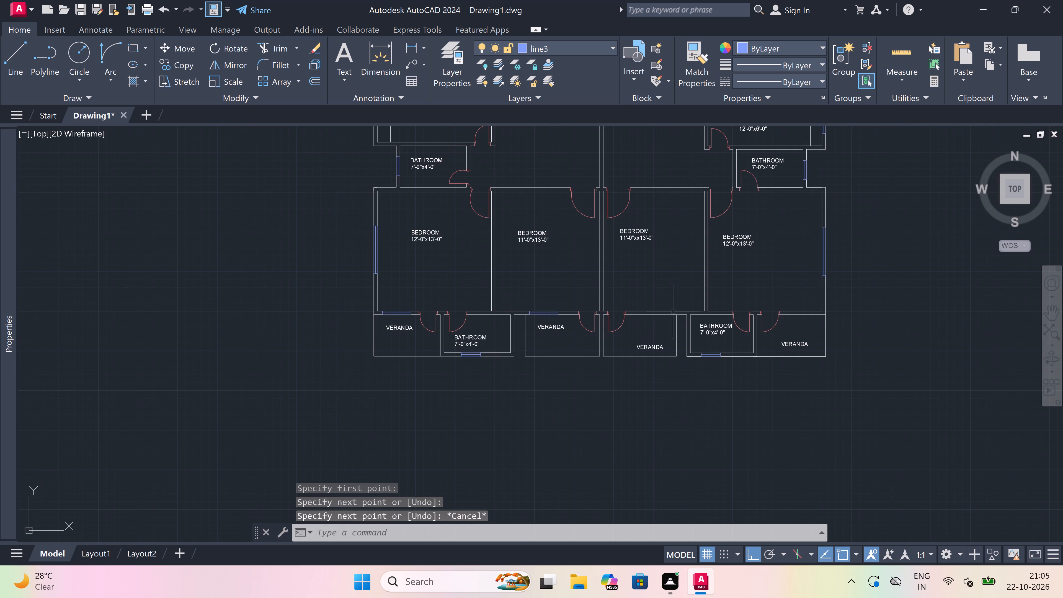
key(space)
scroll(593, 310, up, 2)
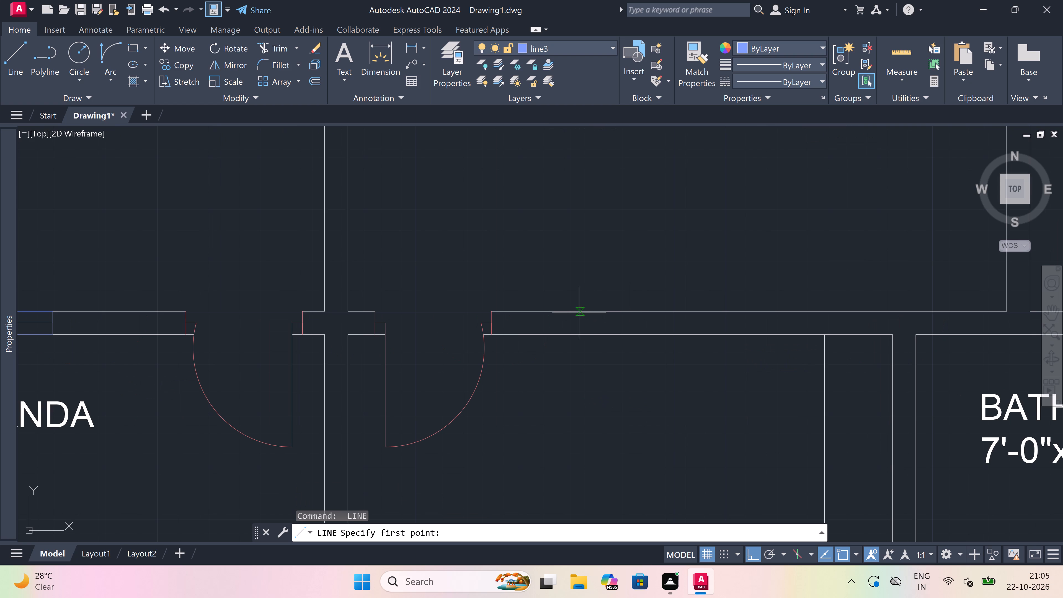
scroll(563, 313, up, 1)
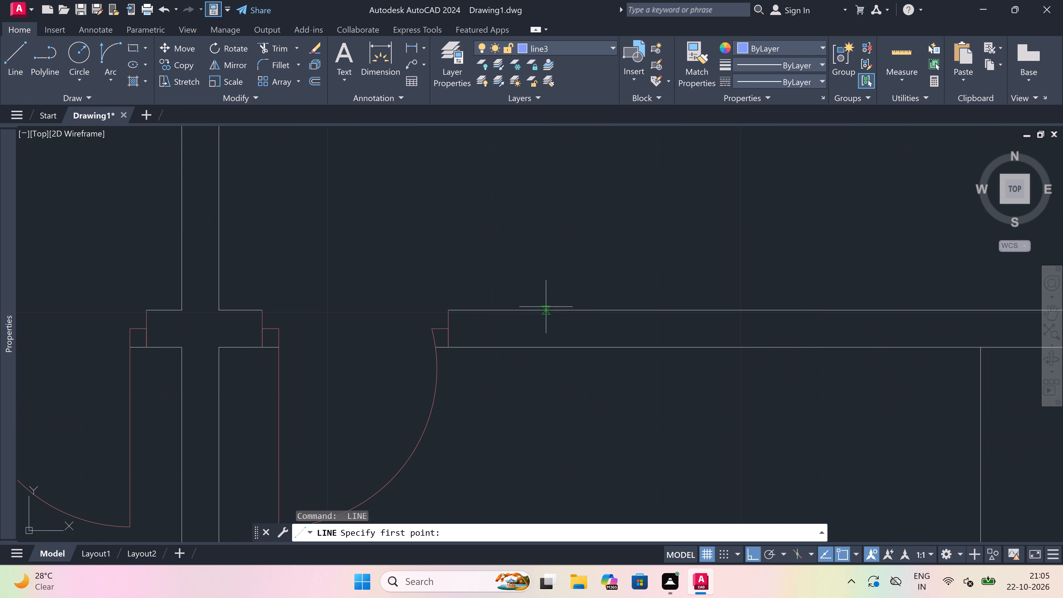
click(549, 311)
drag(546, 345, 546, 339)
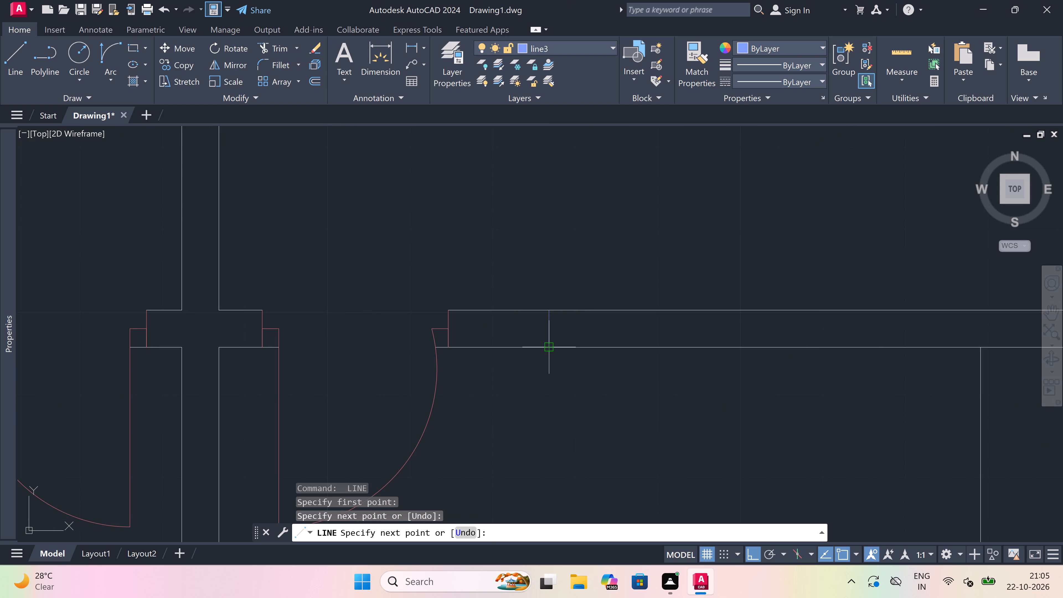
drag(548, 328, 553, 326)
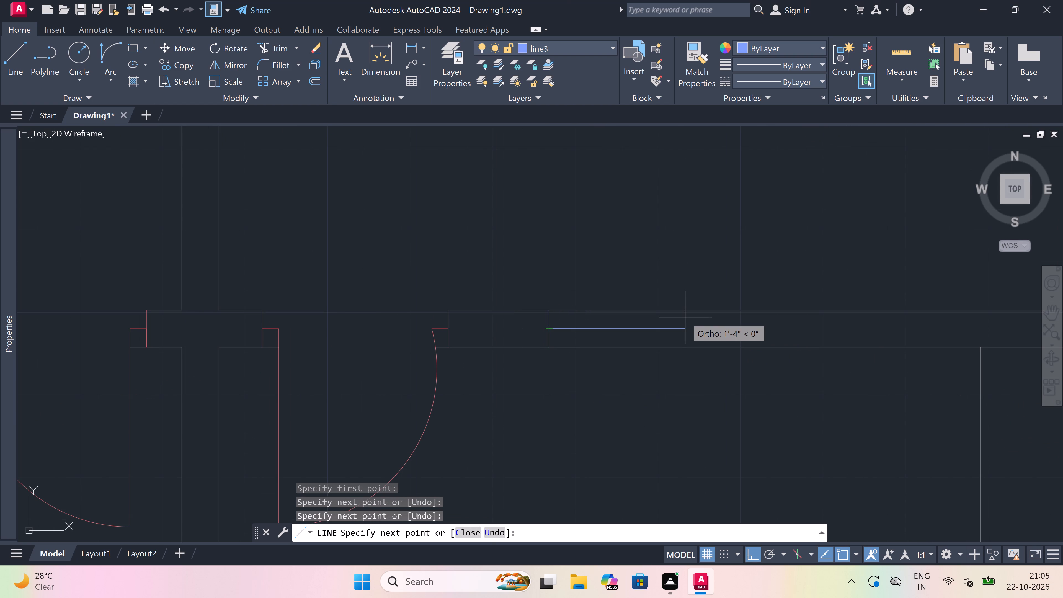
key(3)
text(')
key(space)
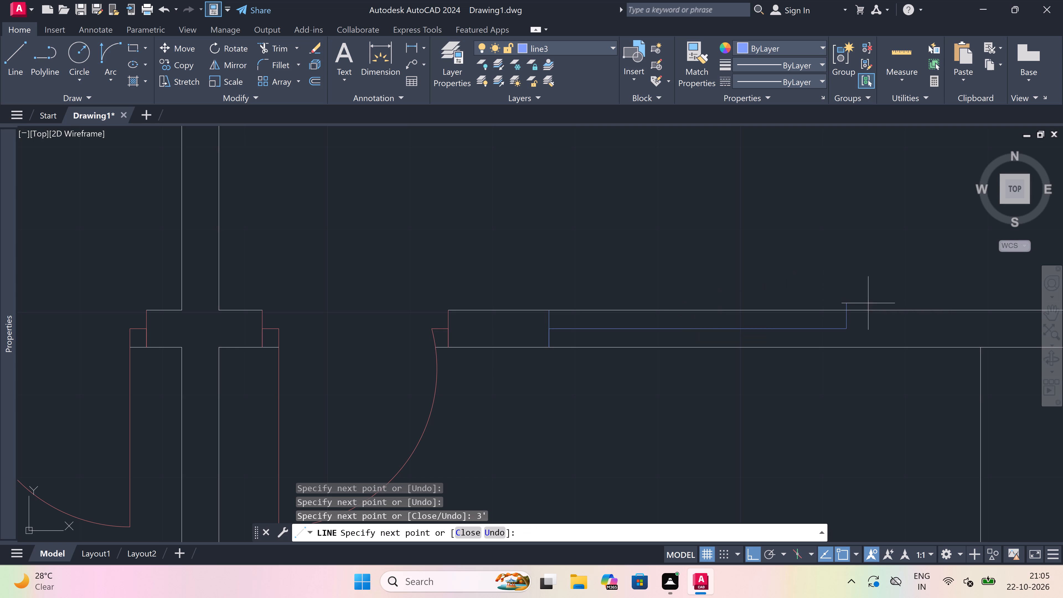
click(845, 308)
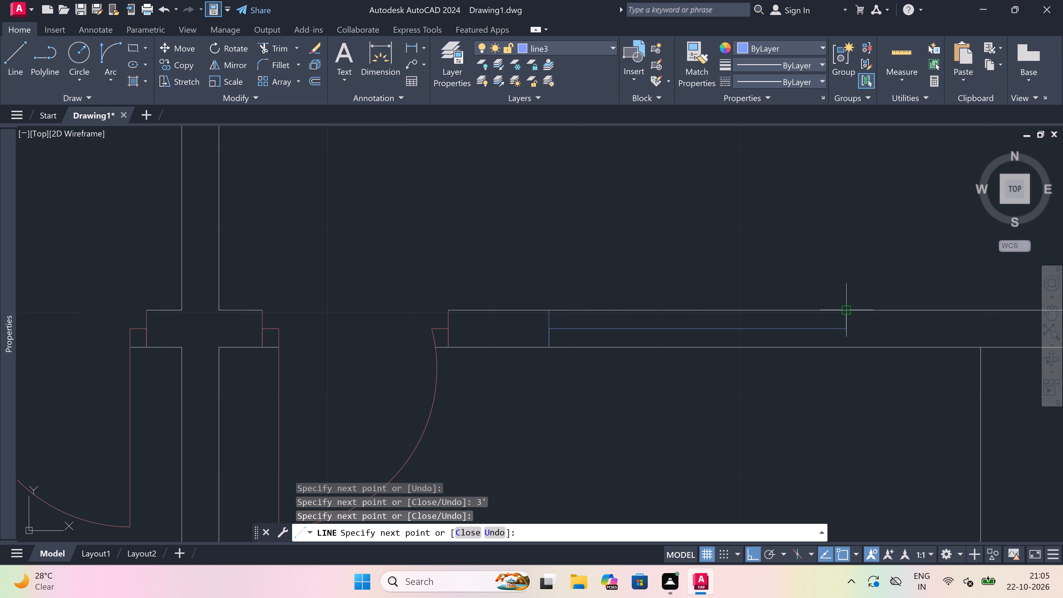
click(848, 346)
key(Escape)
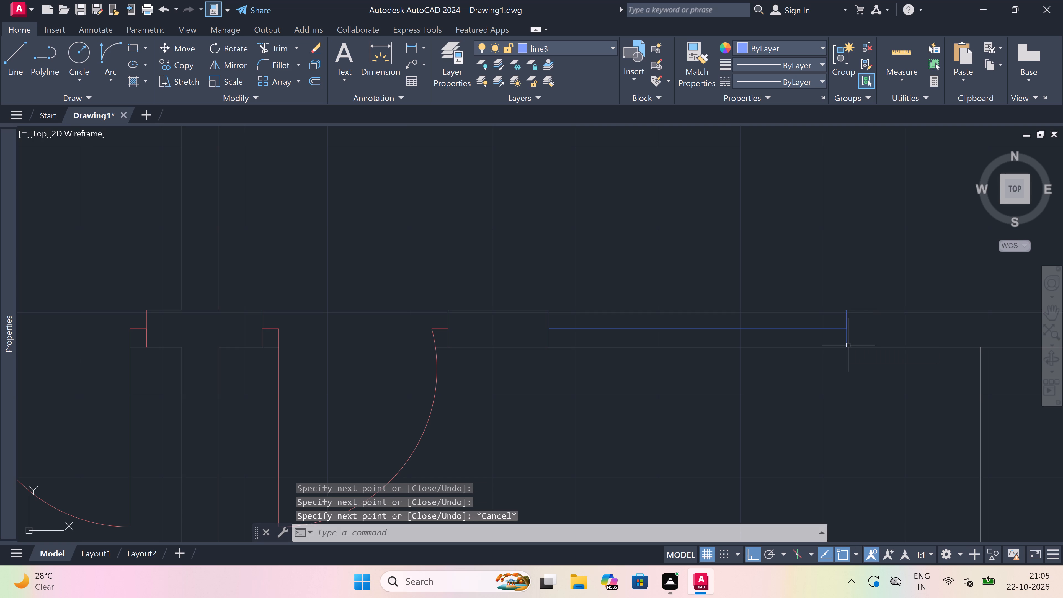
Trim both wall face lines between the new jambs to open the 11'-0"xx13'-0" bedroom's veranda wall.
key(t)
key(r)
key(space)
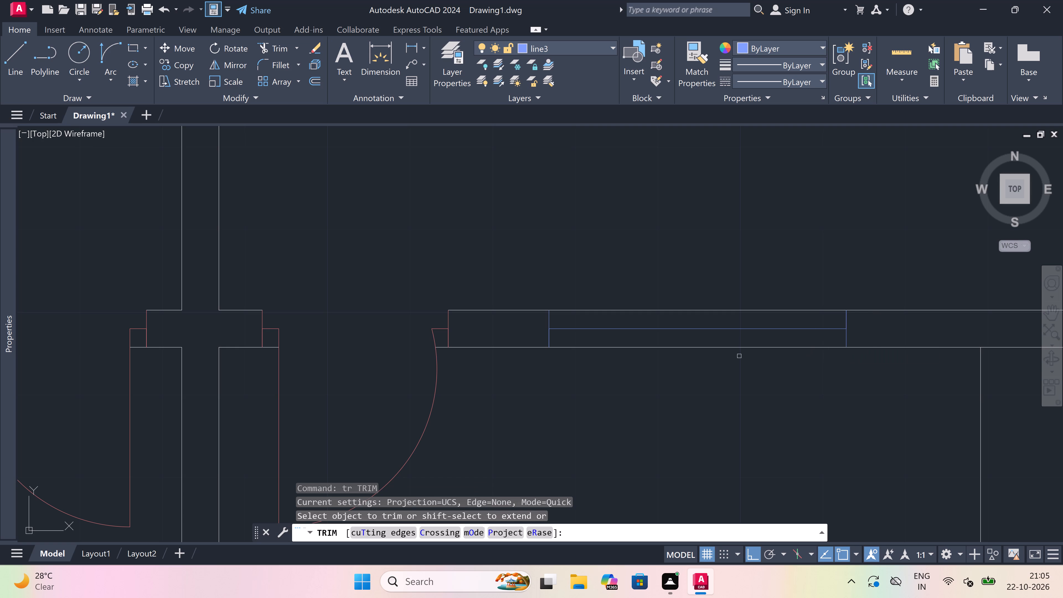
click(735, 348)
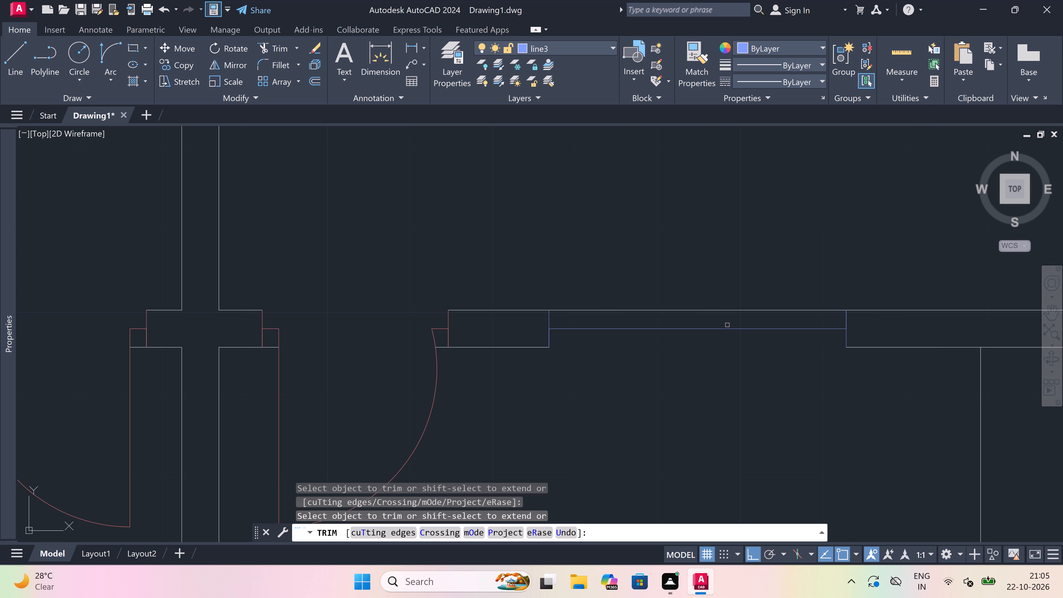
click(722, 311)
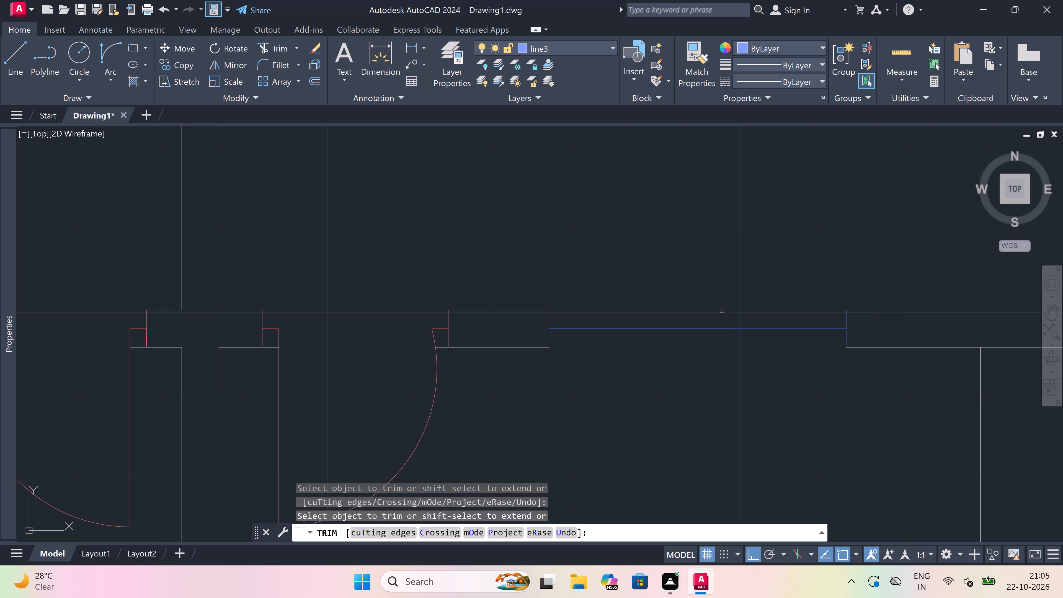
key(Escape)
Draw lines between the jambs along the bedroom-side and veranda-side wall faces to complete this 3' window.
key(l)
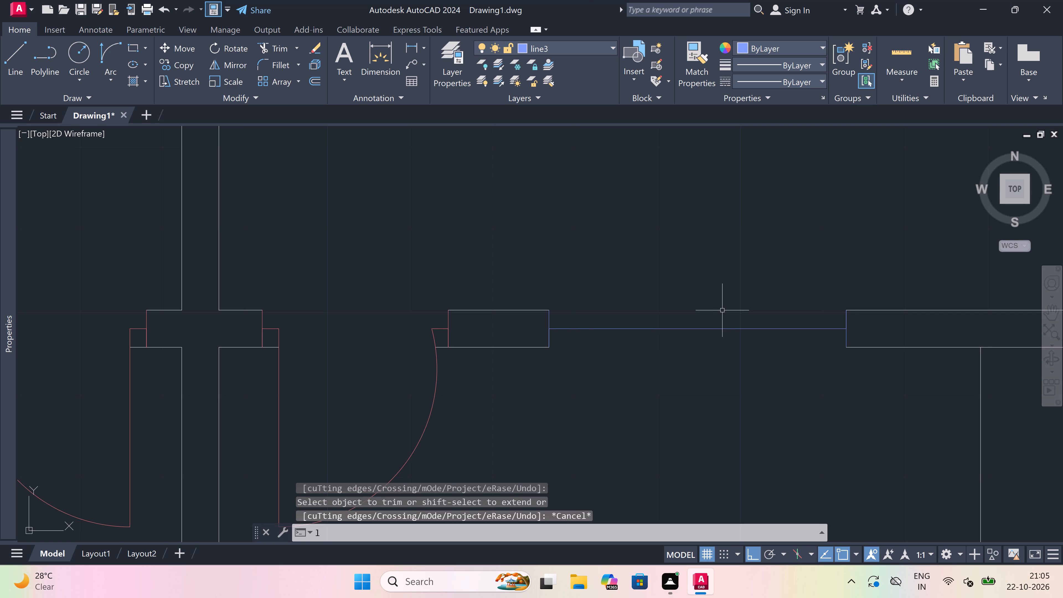
key(space)
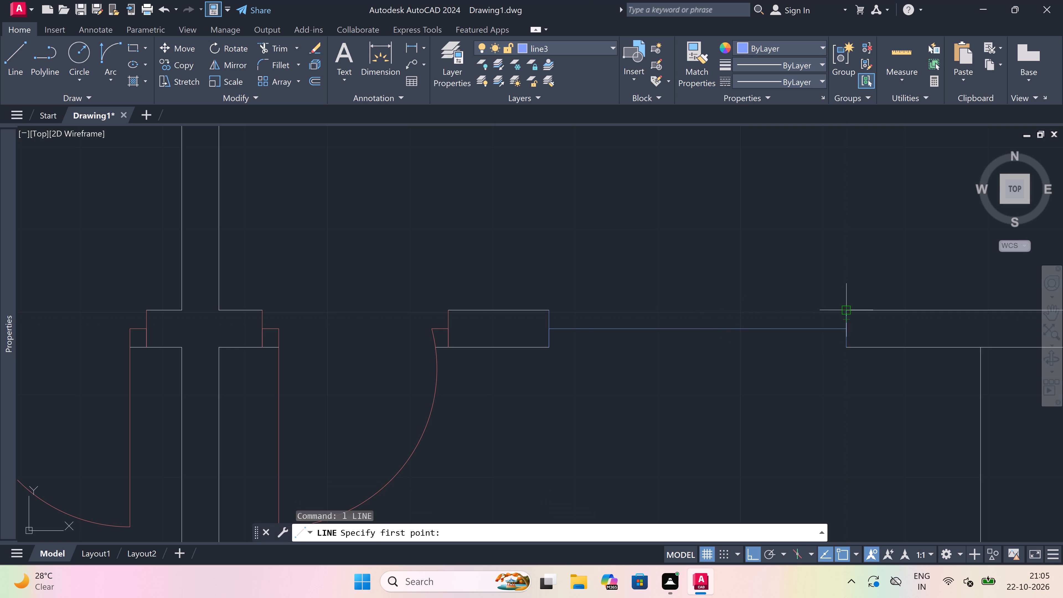
click(847, 311)
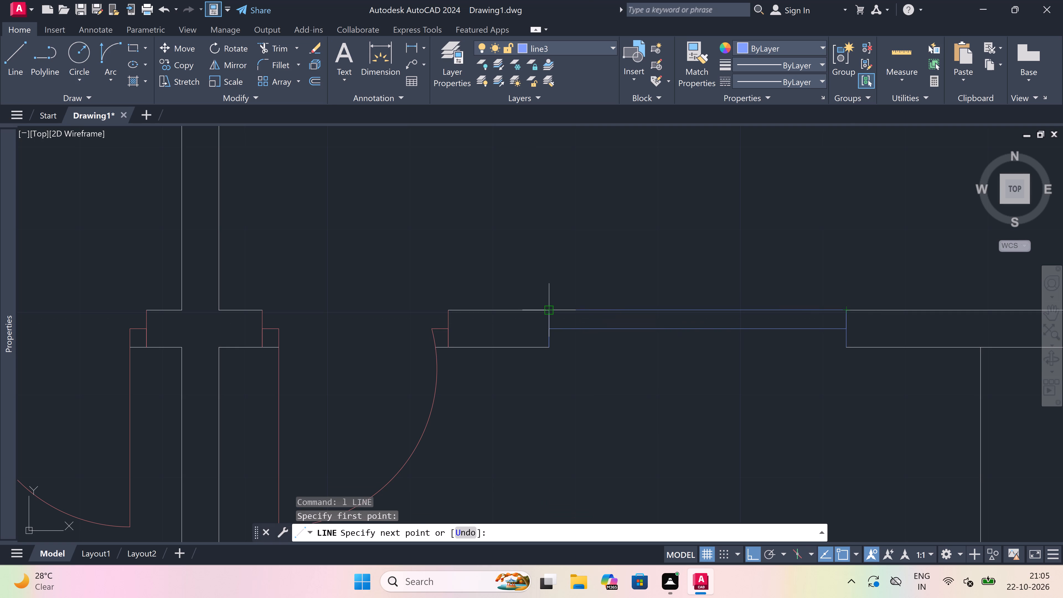
click(546, 307)
key(Escape)
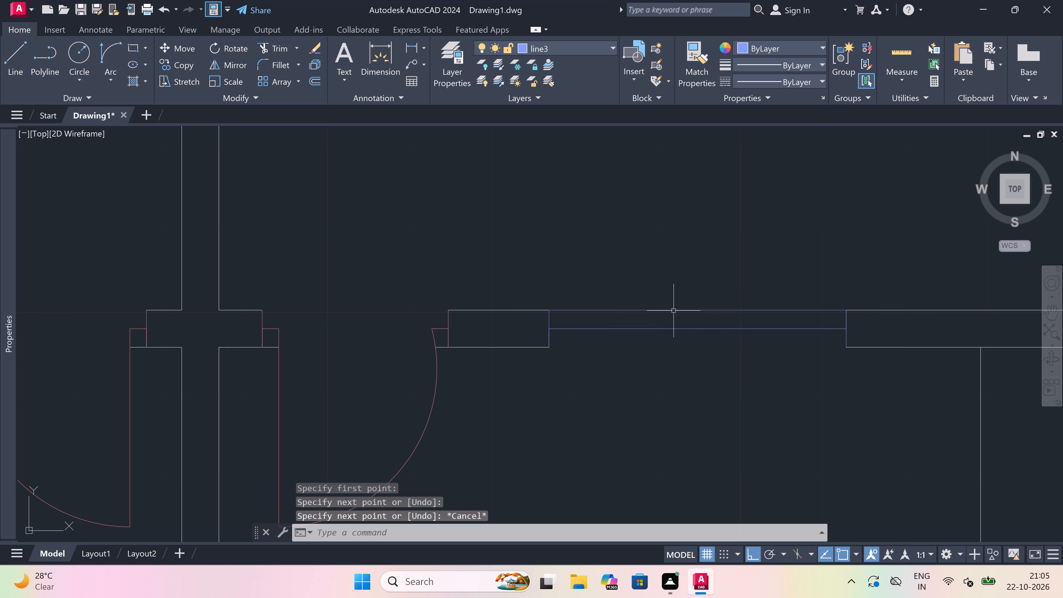
key(space)
drag(846, 347, 843, 345)
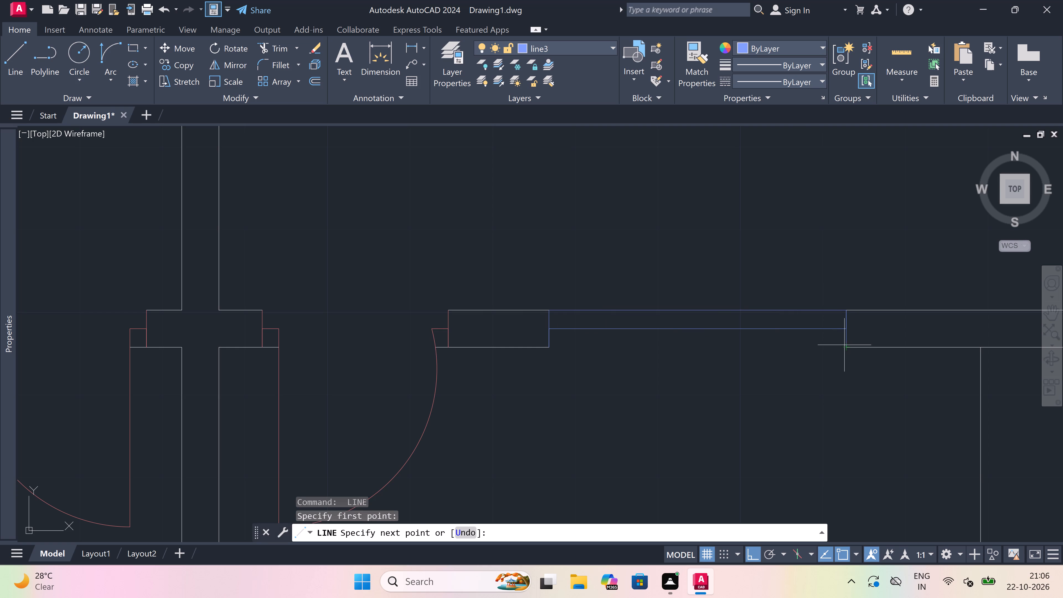
click(546, 344)
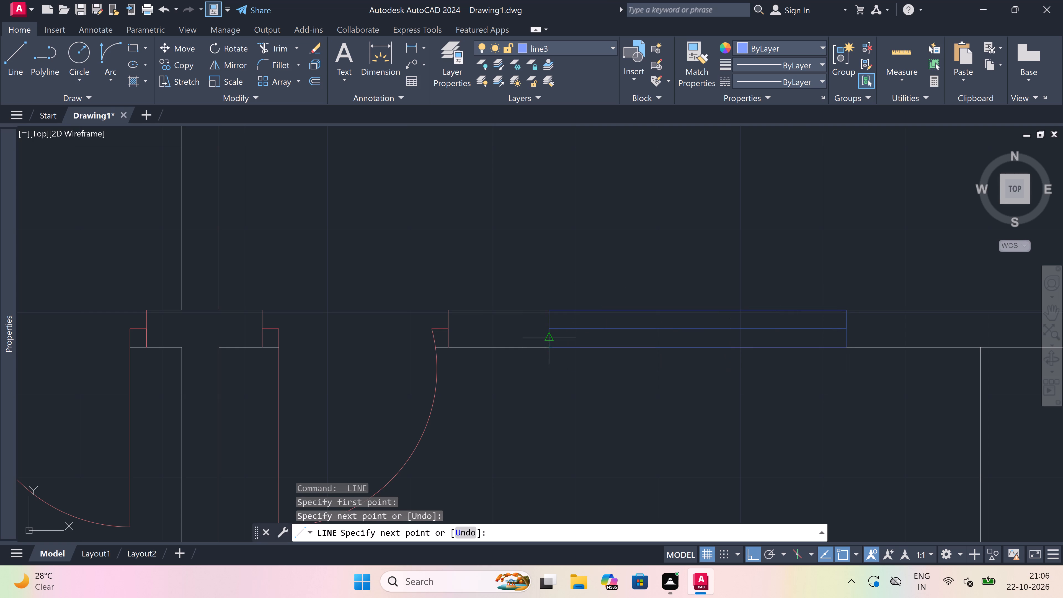
key(Escape)
Draw a 3' centre line between two full-thickness jamb lines in the eastern 12'-0"x13'-0" BEDROOM's VERANDA wall, starting just east of the door.
scroll(546, 342, down, 4)
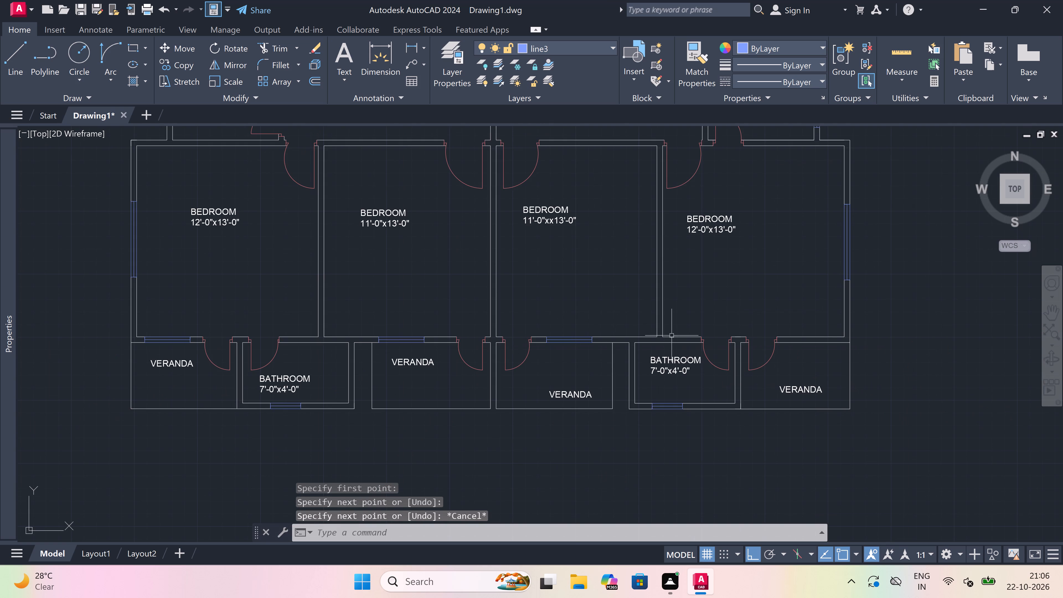
scroll(893, 329, up, 2)
scroll(644, 348, up, 1)
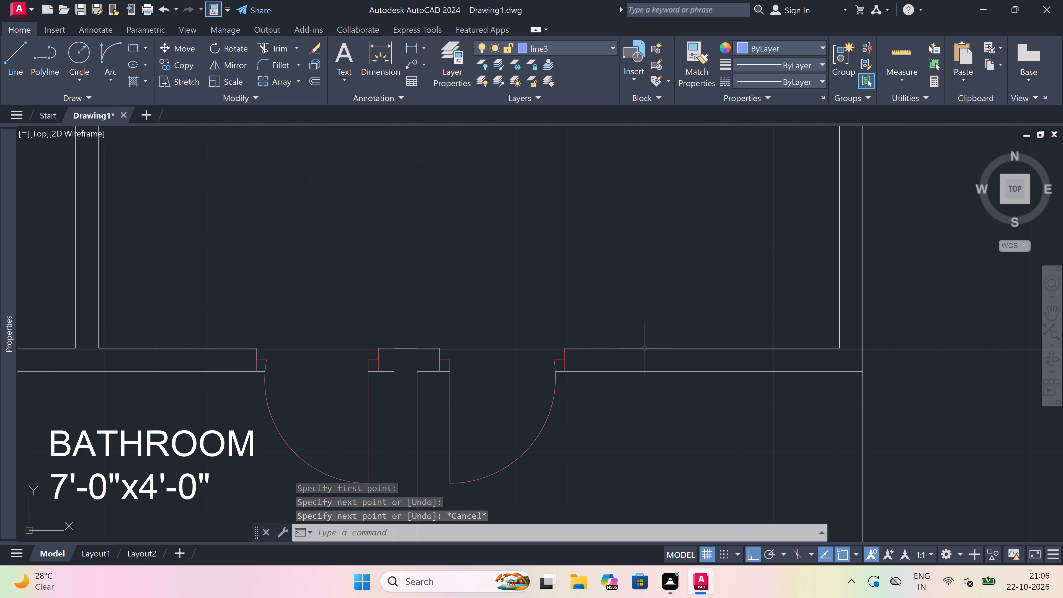
key(space)
click(599, 346)
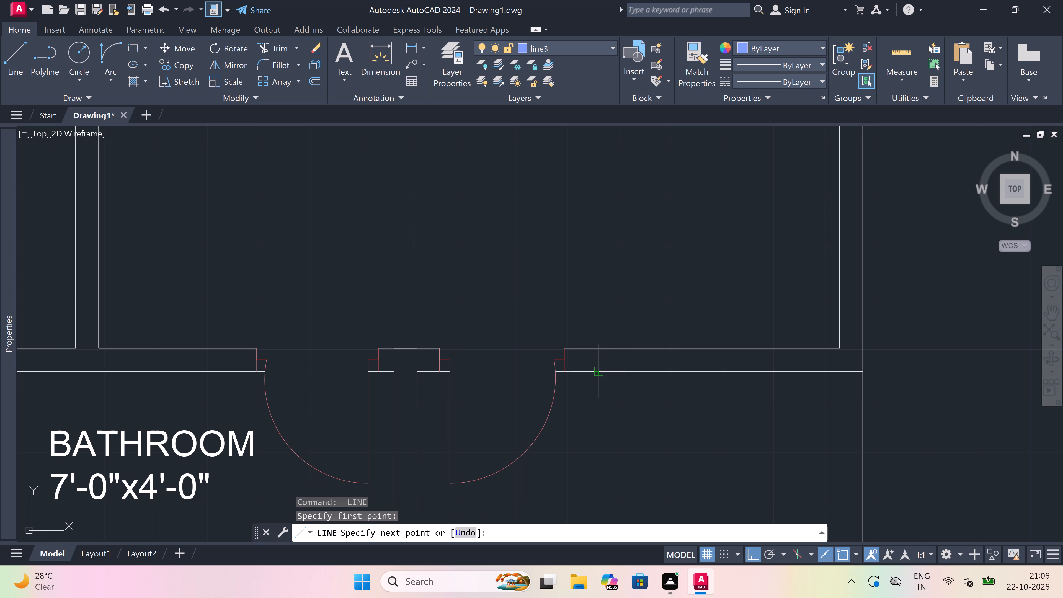
click(600, 370)
scroll(601, 365, up, 2)
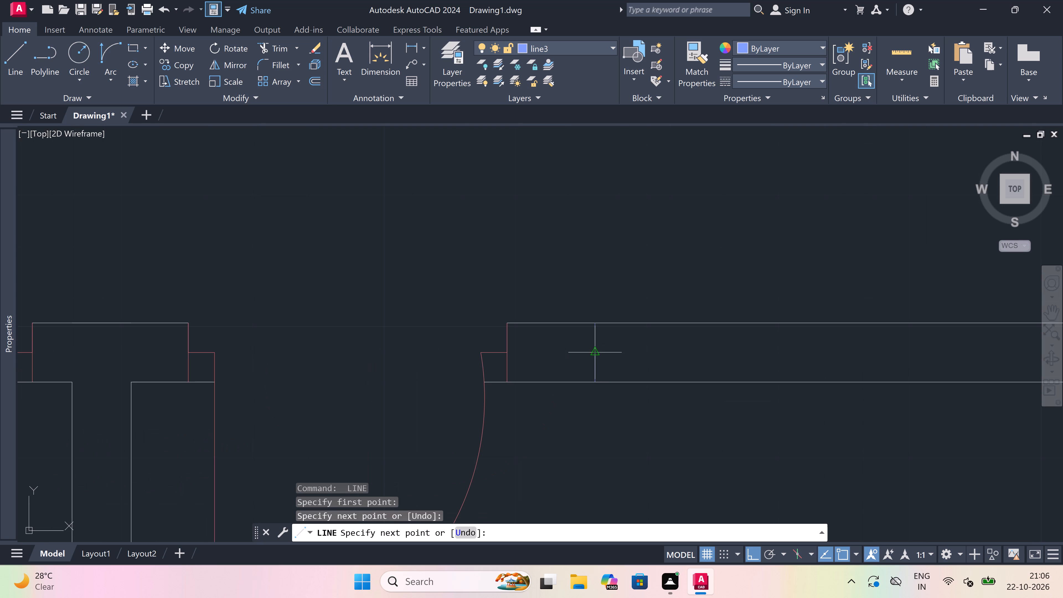
click(595, 354)
scroll(595, 354, down, 3)
scroll(771, 349, up, 2)
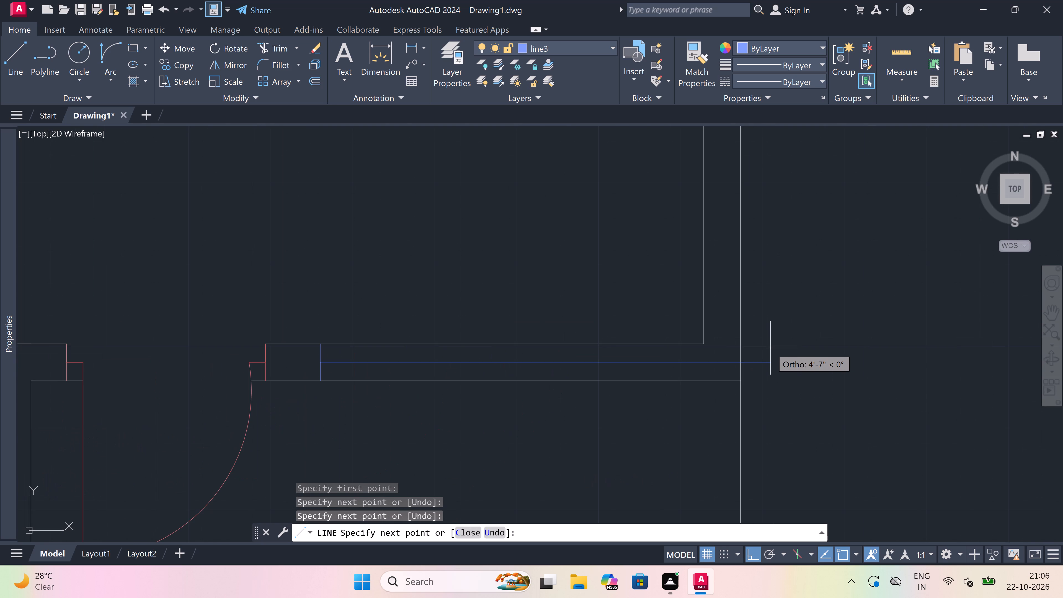
text(3')
key(space)
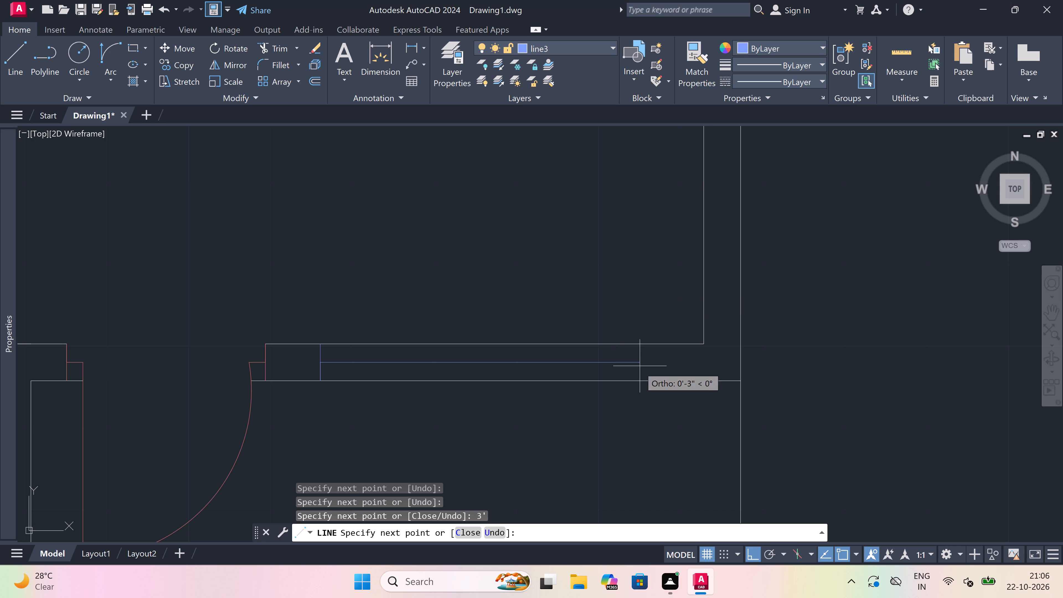
click(616, 341)
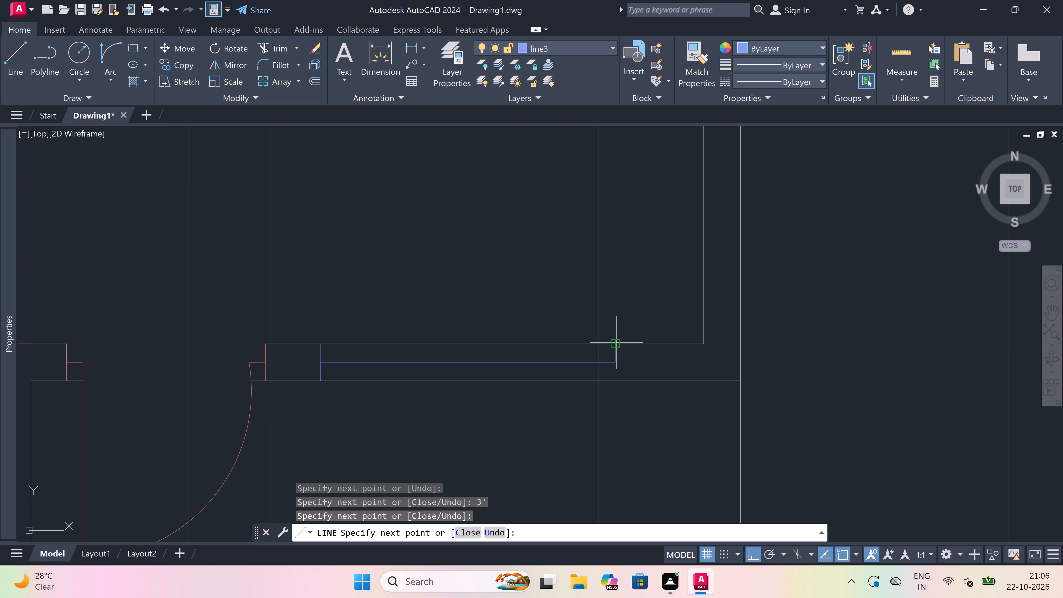
click(613, 383)
key(Escape)
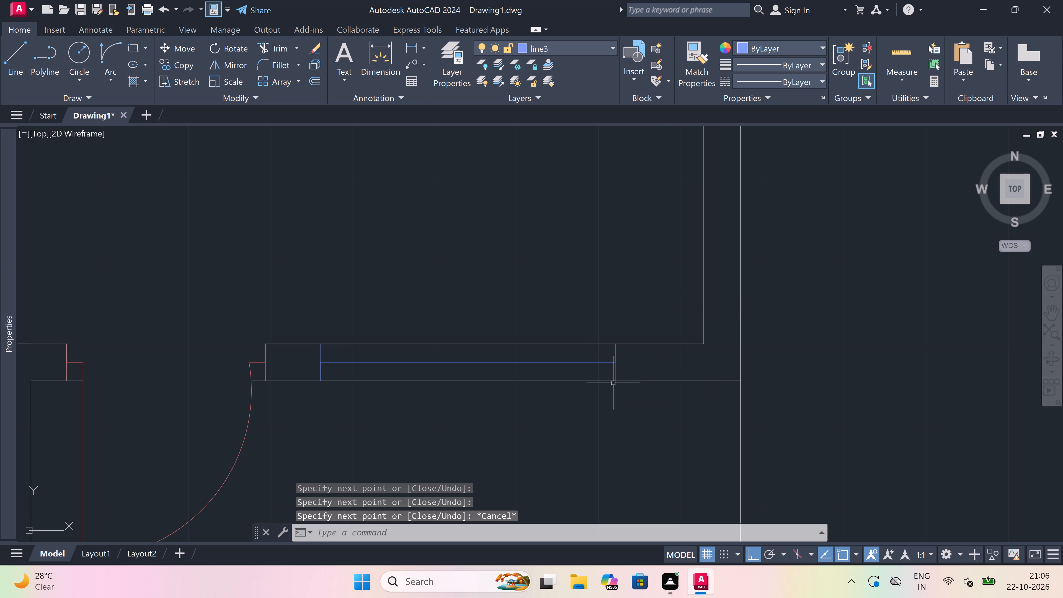
Trim both wall face lines between the new jambs to open the eastern 12'-0"x13'-0" bedroom's veranda wall.
key(t)
key(r)
key(space)
click(459, 383)
click(458, 378)
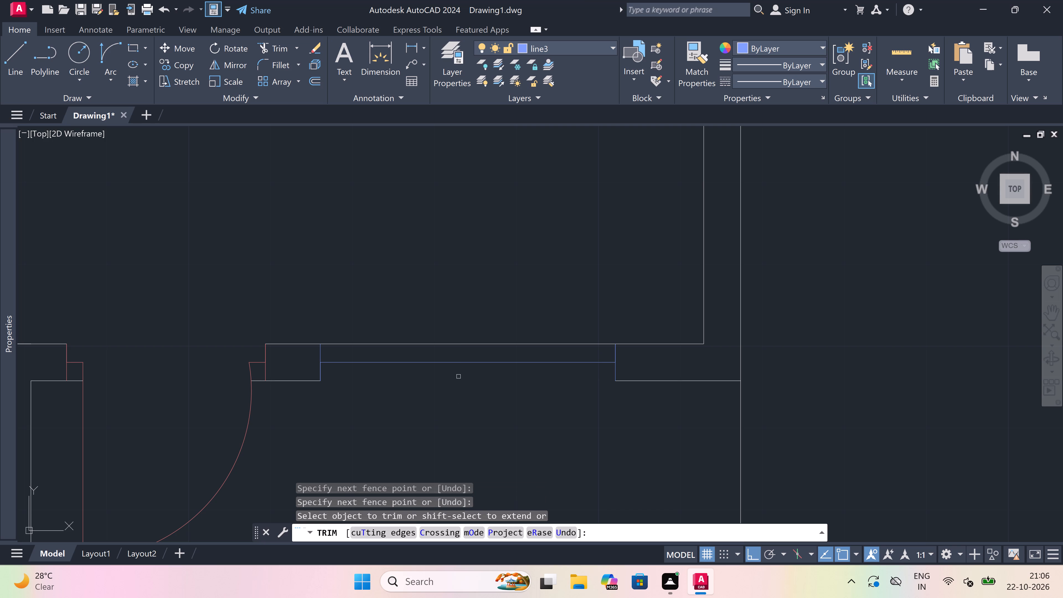
click(459, 342)
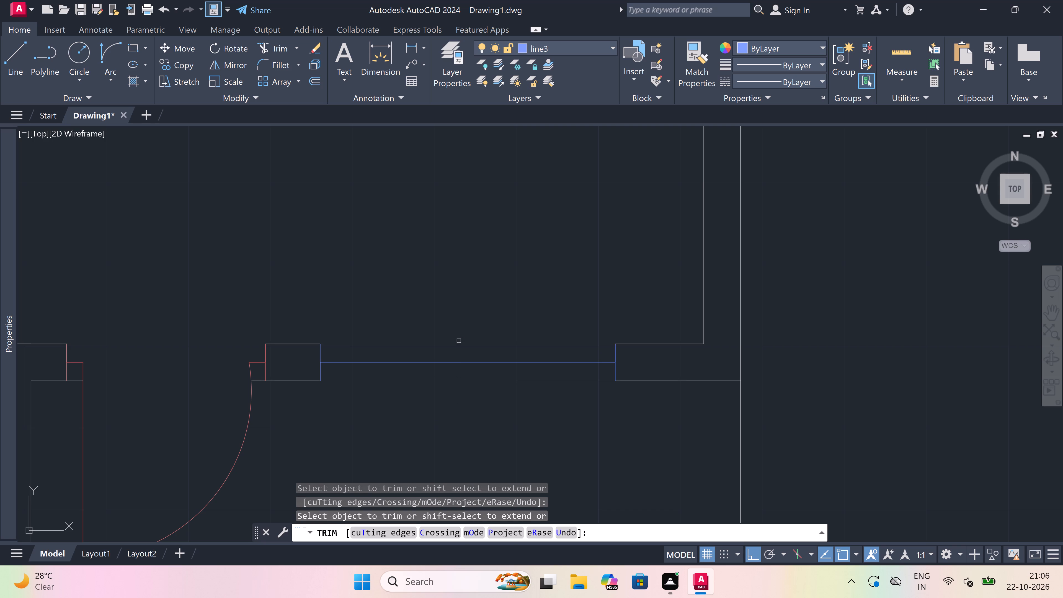
key(Escape)
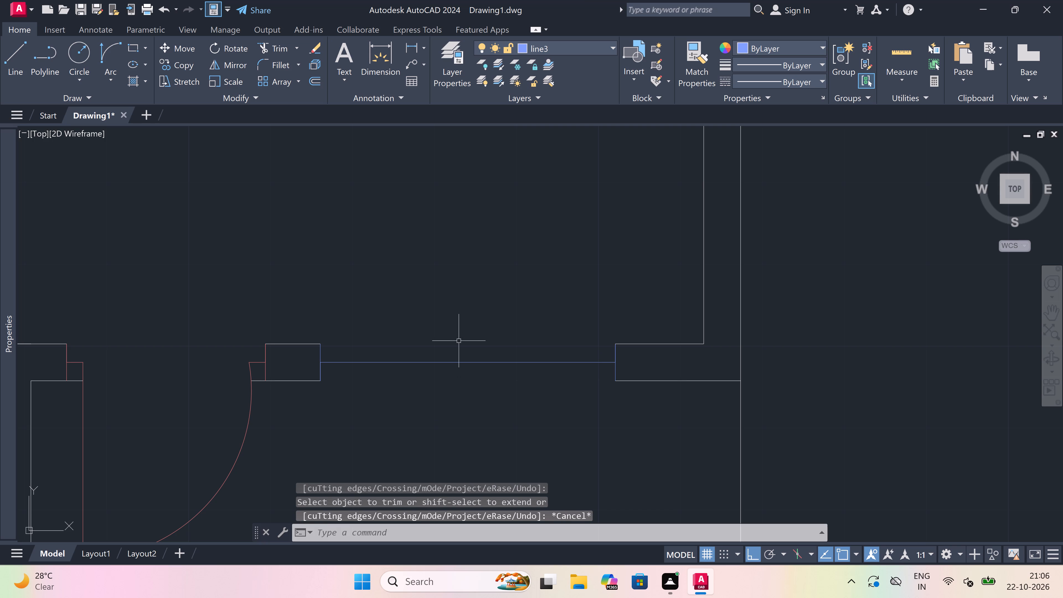
Draw lines between the jambs along the bedroom-side and veranda-side wall faces to complete the eastern 12'-0"x13'-0" bedroom's 3' window.
key(l)
key(space)
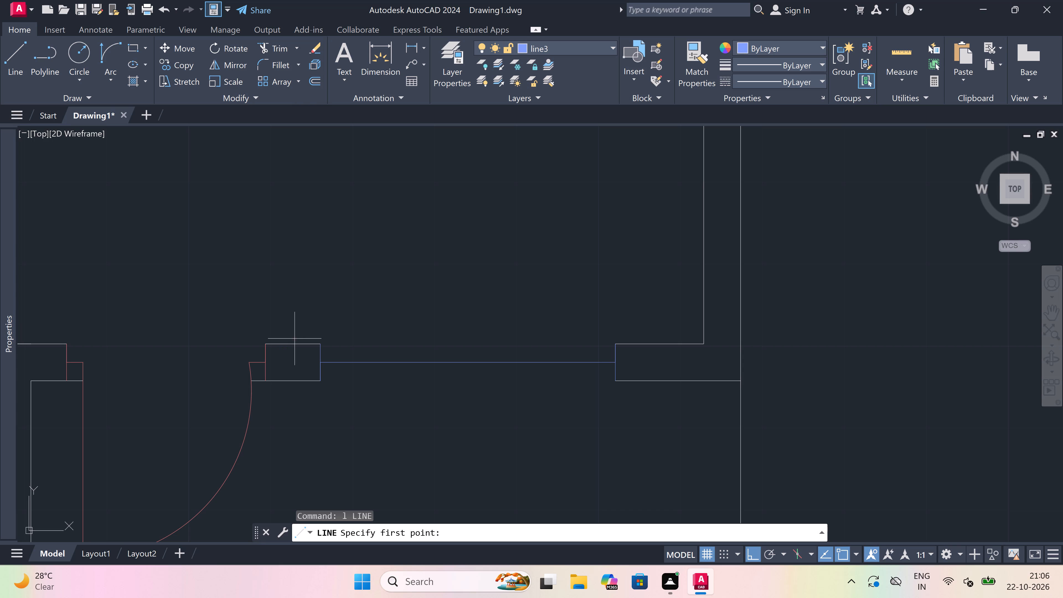
click(323, 345)
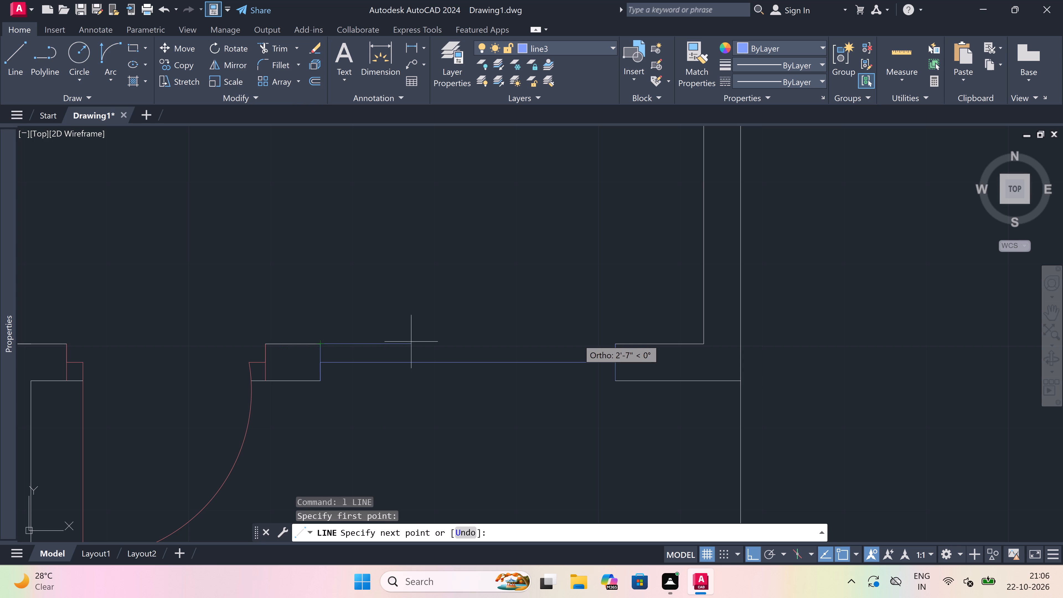
click(613, 343)
key(Escape)
key(space)
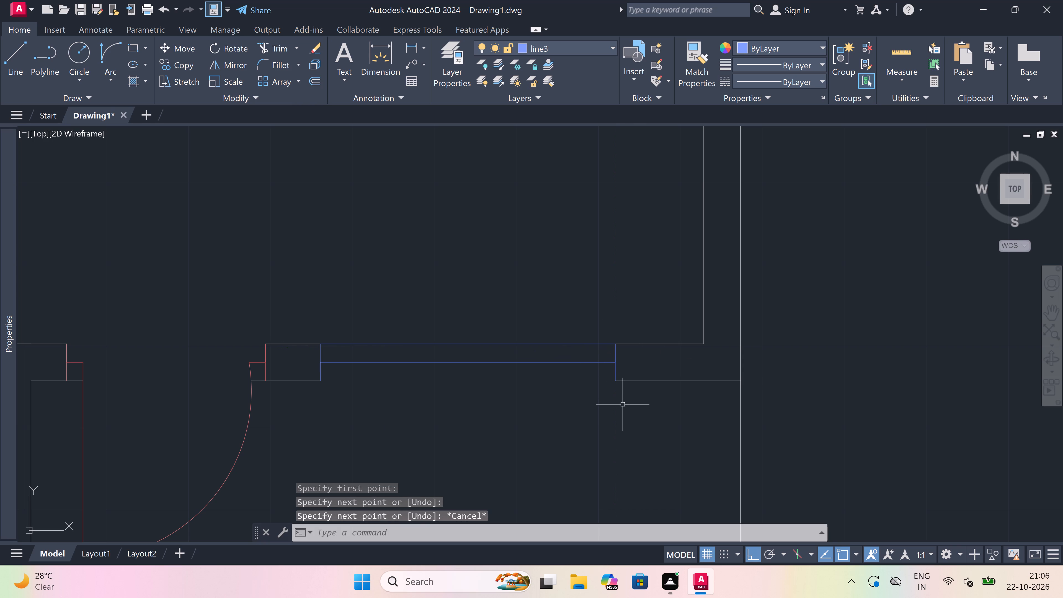
click(612, 380)
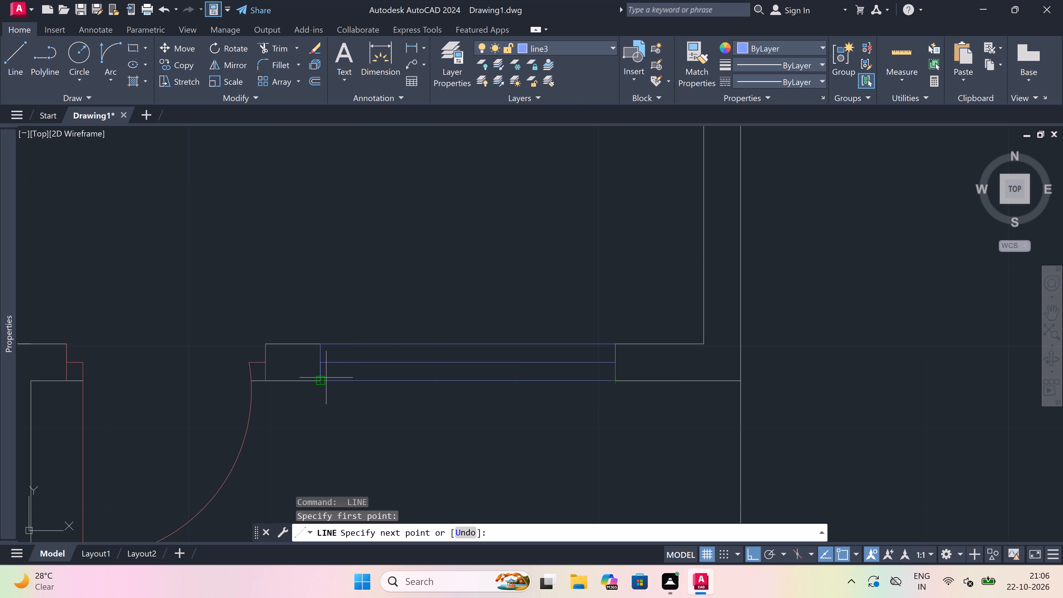
click(324, 380)
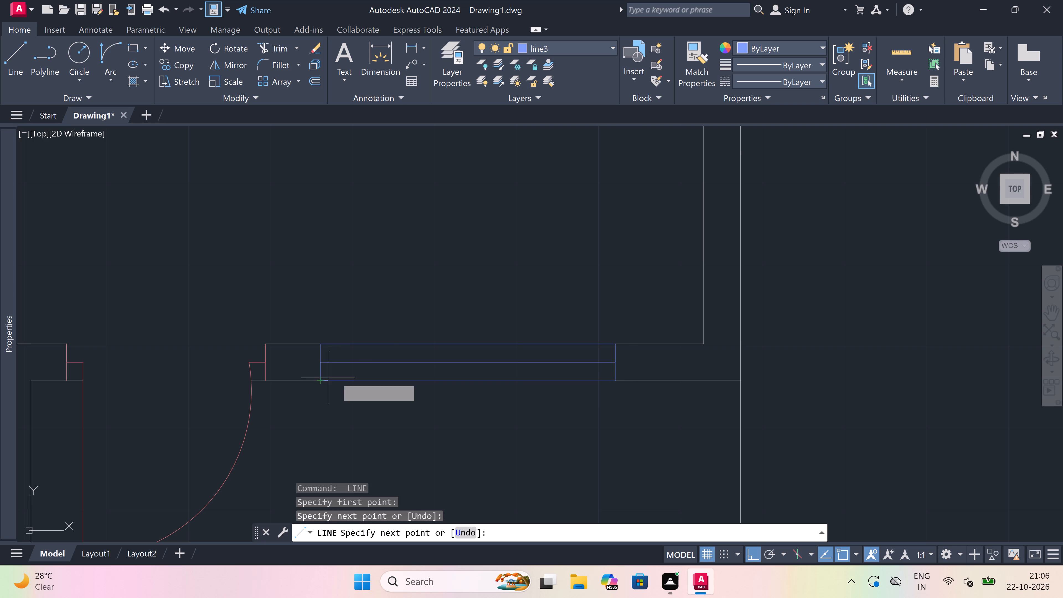
key(Escape)
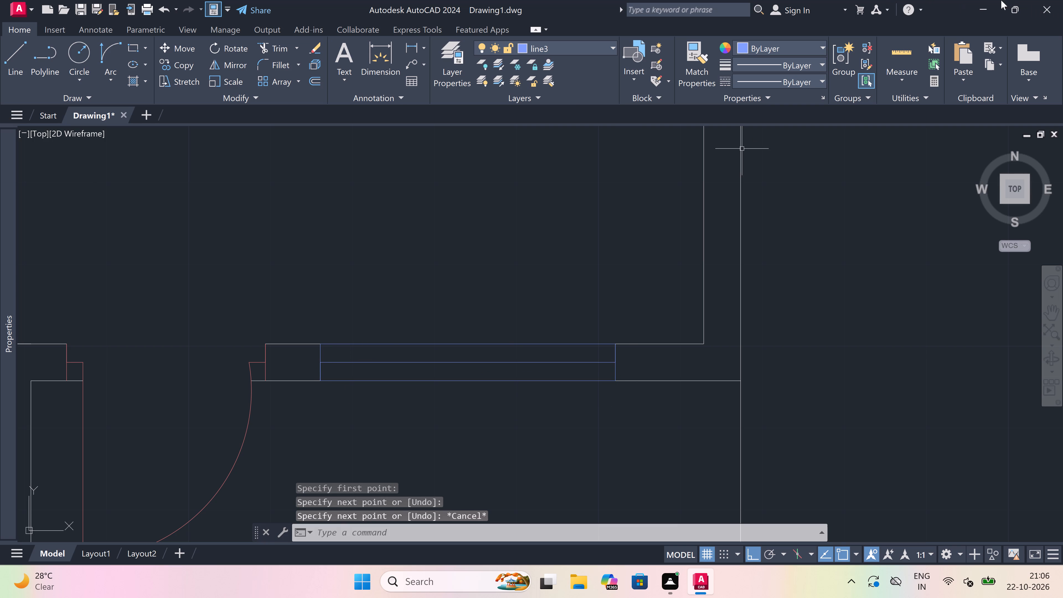
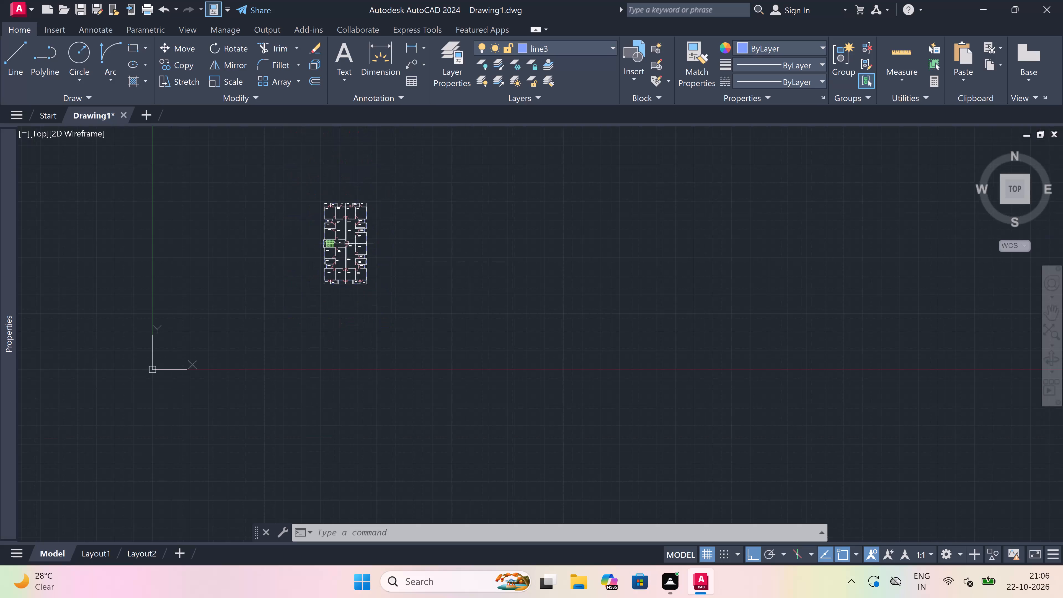
Open the recent drawing FIRST FLOOR PLAN -3 22-10-26.dwg as a source of furniture.
scroll(339, 187, up, 4)
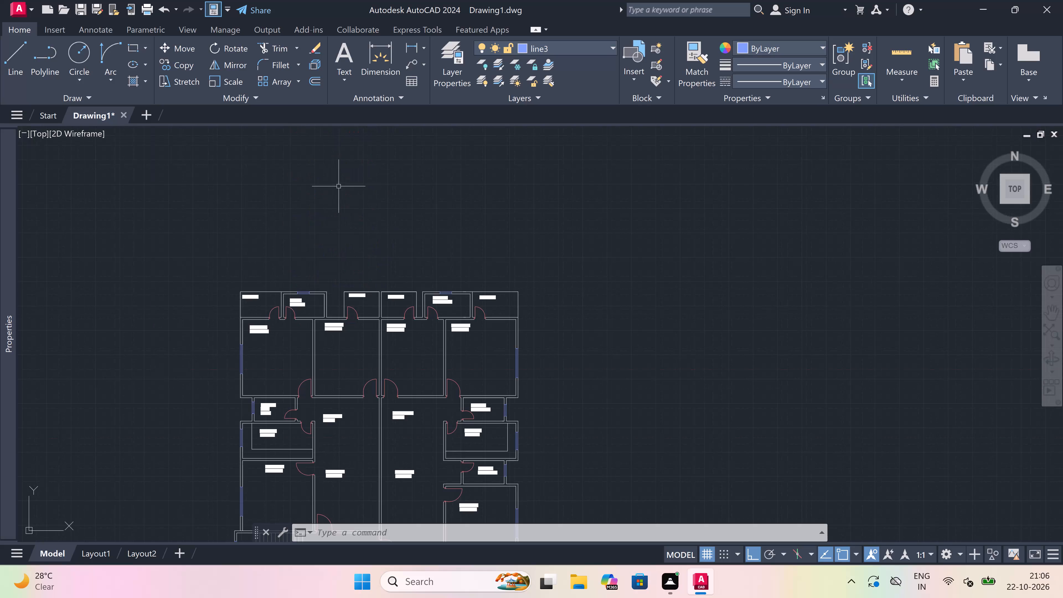
scroll(252, 381, up, 1)
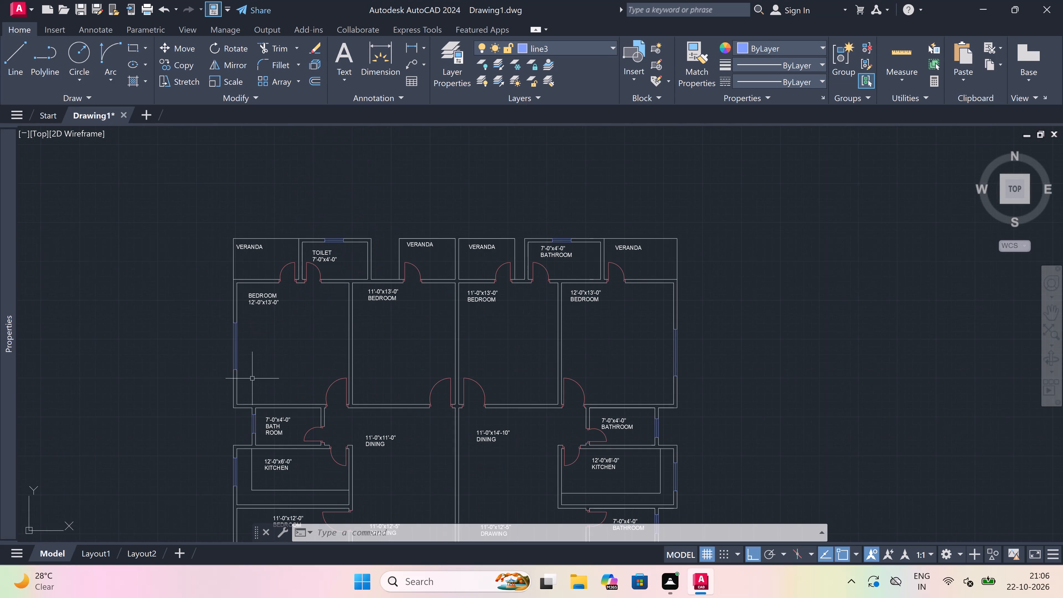
click(16, 8)
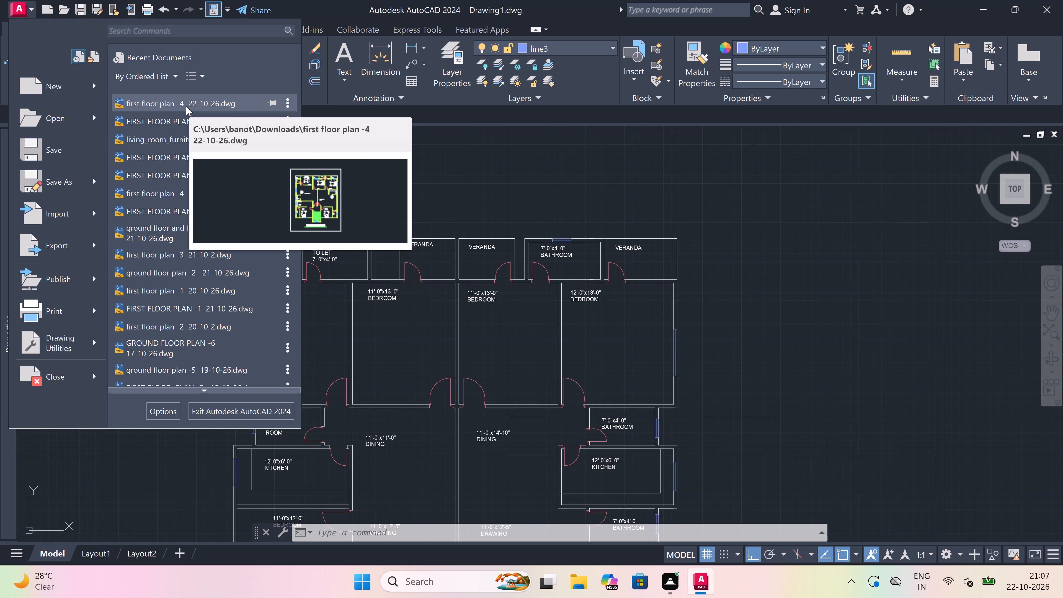
click(185, 120)
click(184, 120)
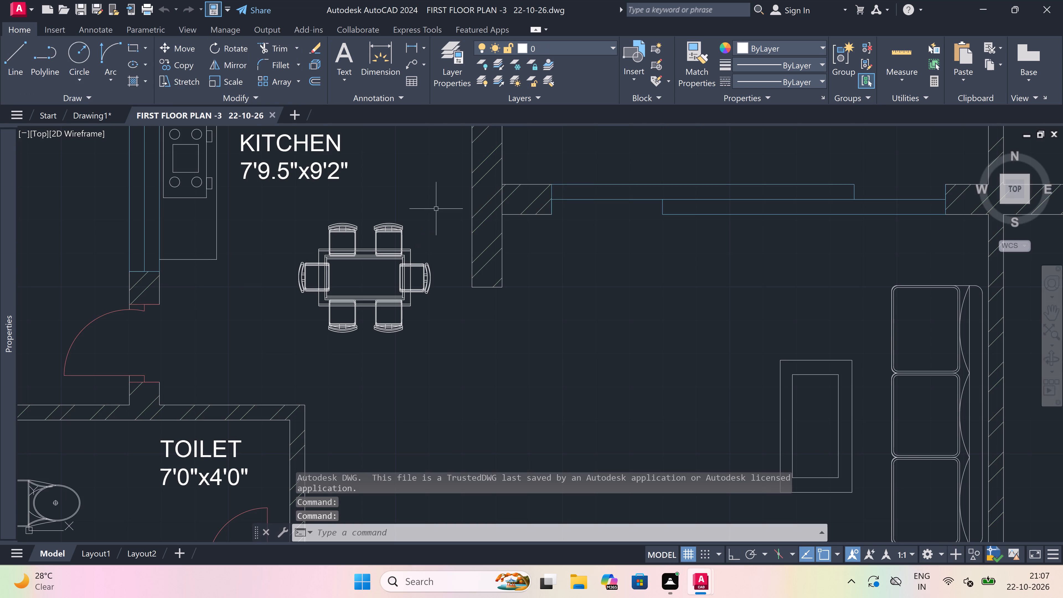
Copy the six-chair dining set below the KITCHEN label and paste it into Drawing1's 11'-0"x11'-0" DINING, just below its label.
click(439, 216)
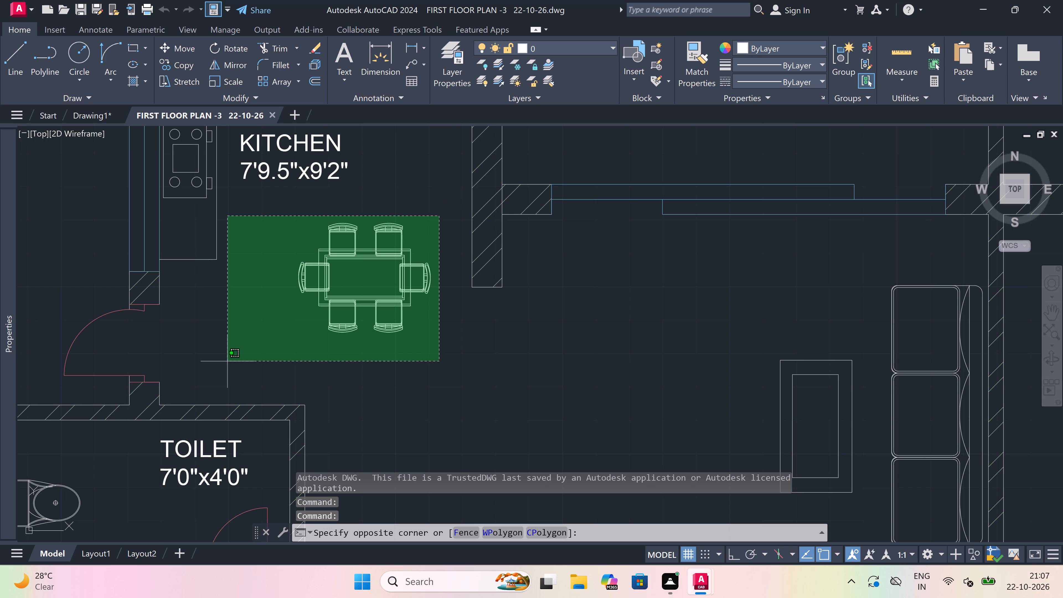
click(289, 350)
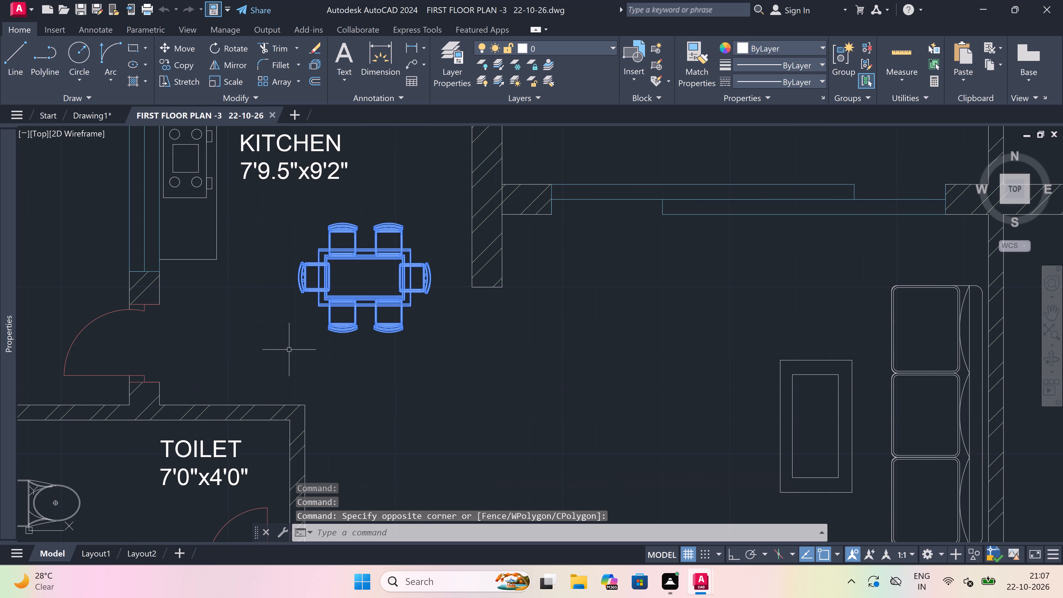
key(ctrl+c)
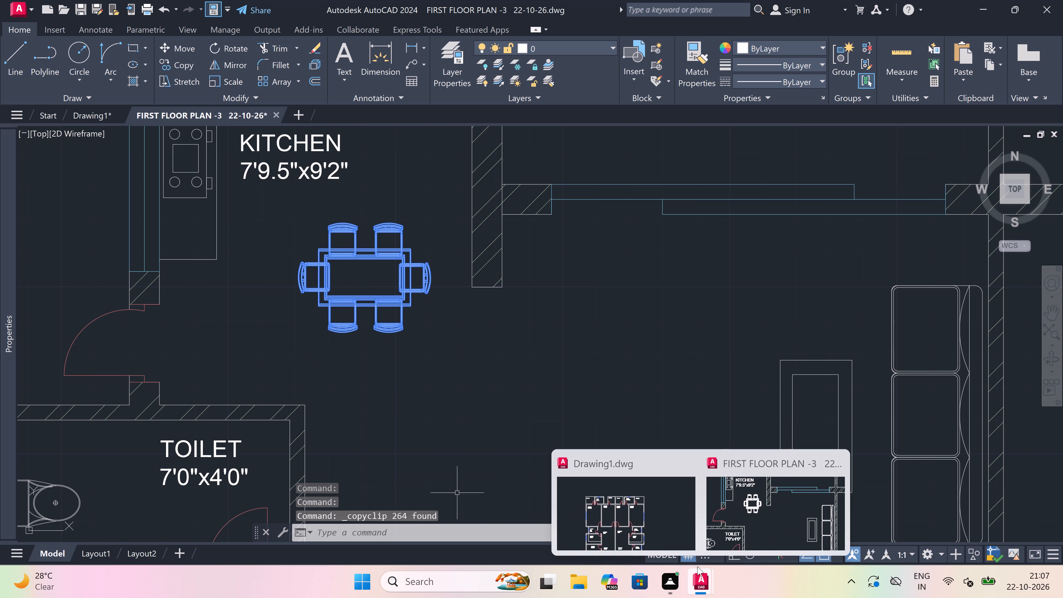
click(660, 522)
key(ctrl+v)
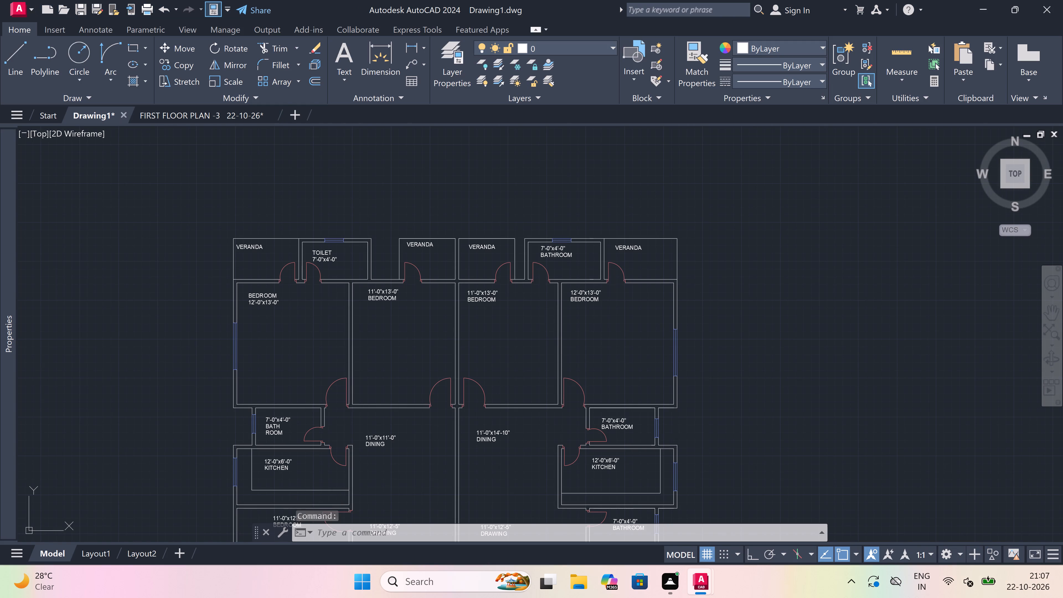
scroll(416, 401, down, 1)
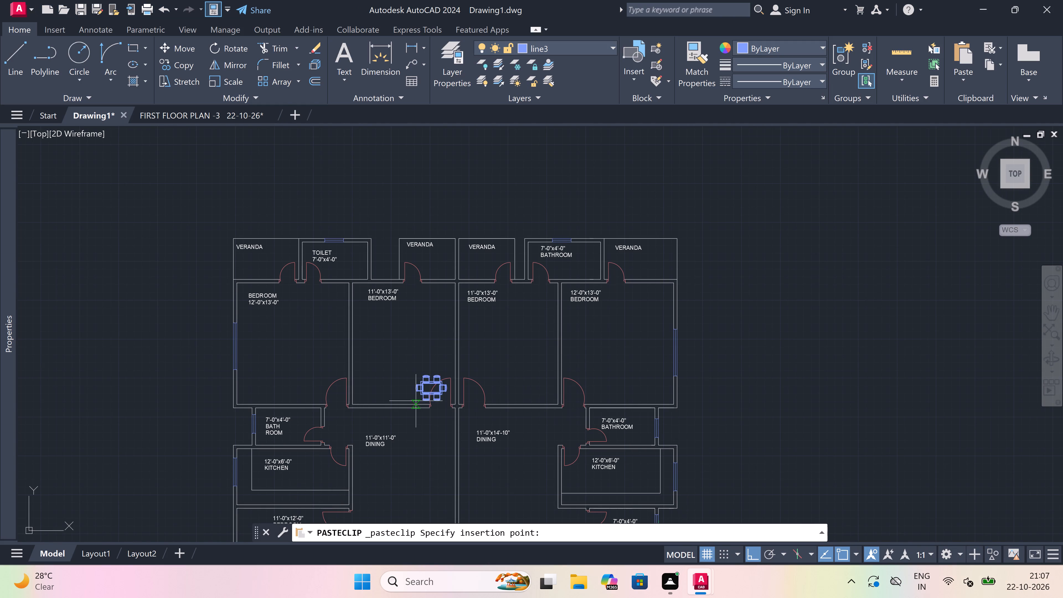
scroll(416, 401, down, 1)
scroll(402, 440, up, 3)
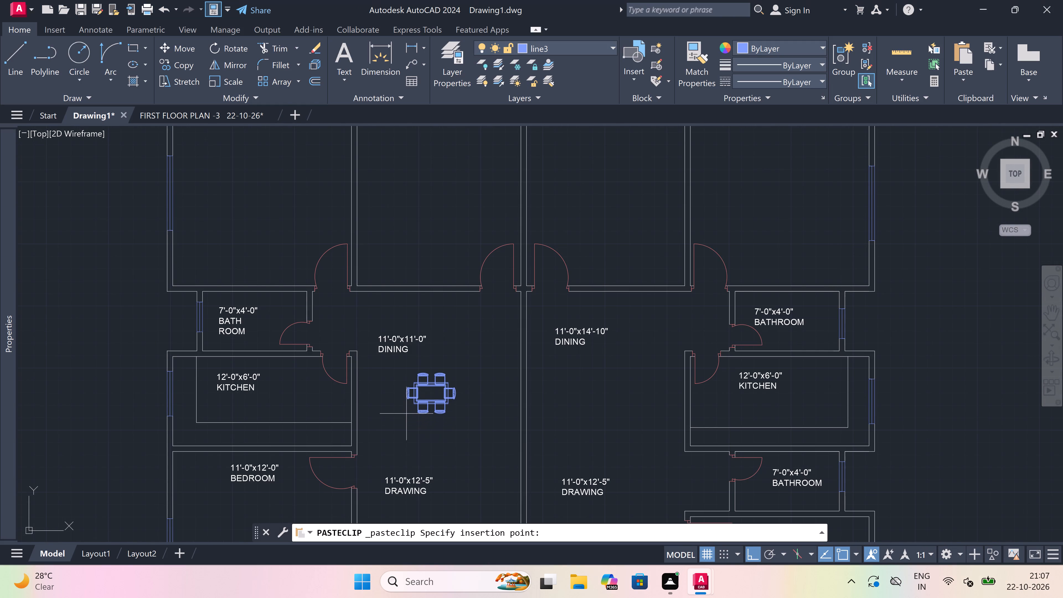
click(408, 403)
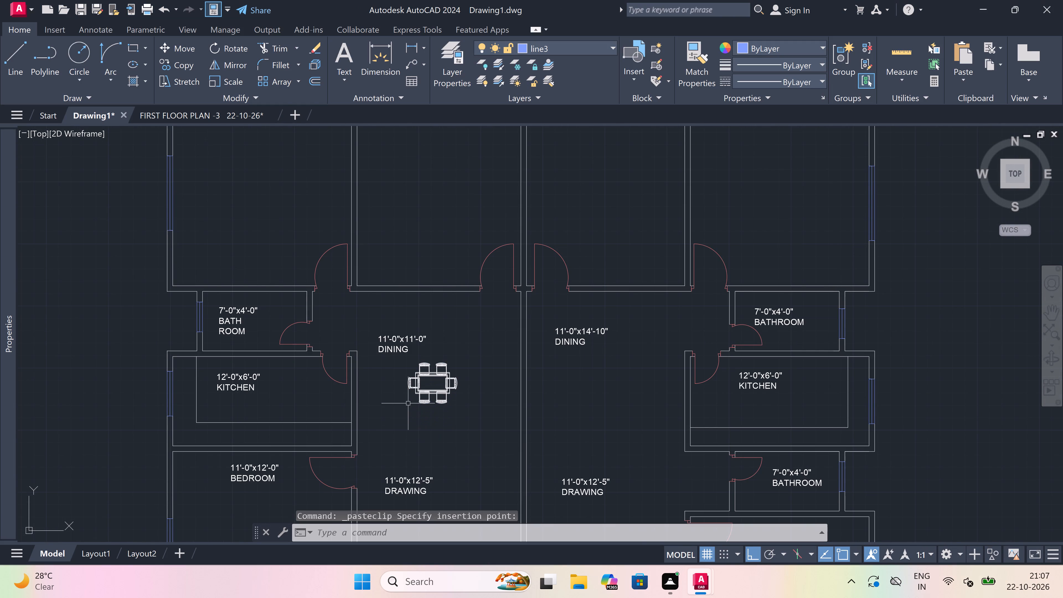
Copy the dining set horizontally about 10' east into the 11'-0"x14'-10" DINING.
scroll(454, 373, up, 1)
click(471, 348)
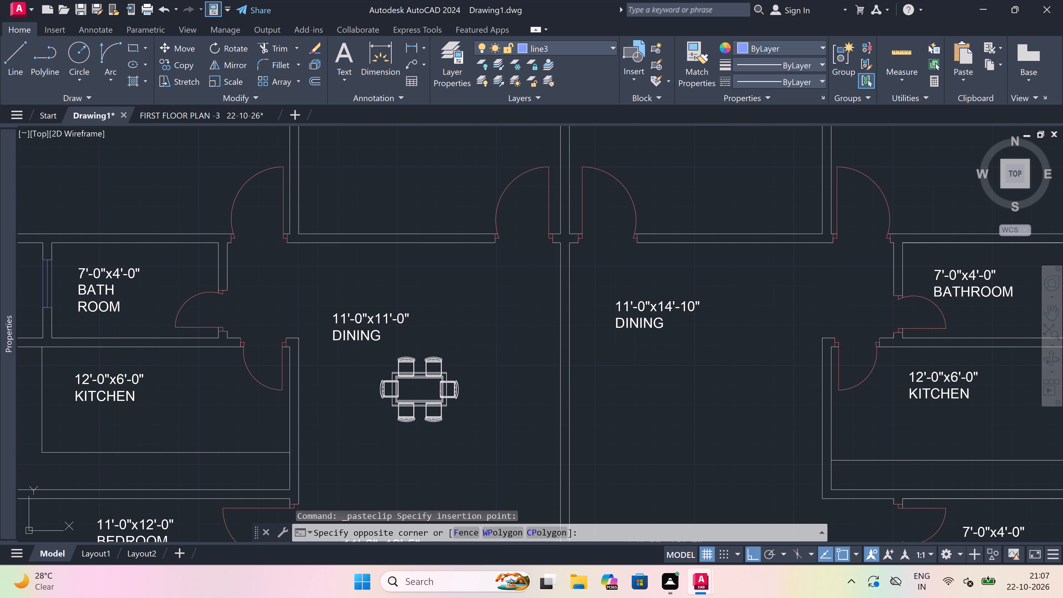
click(373, 430)
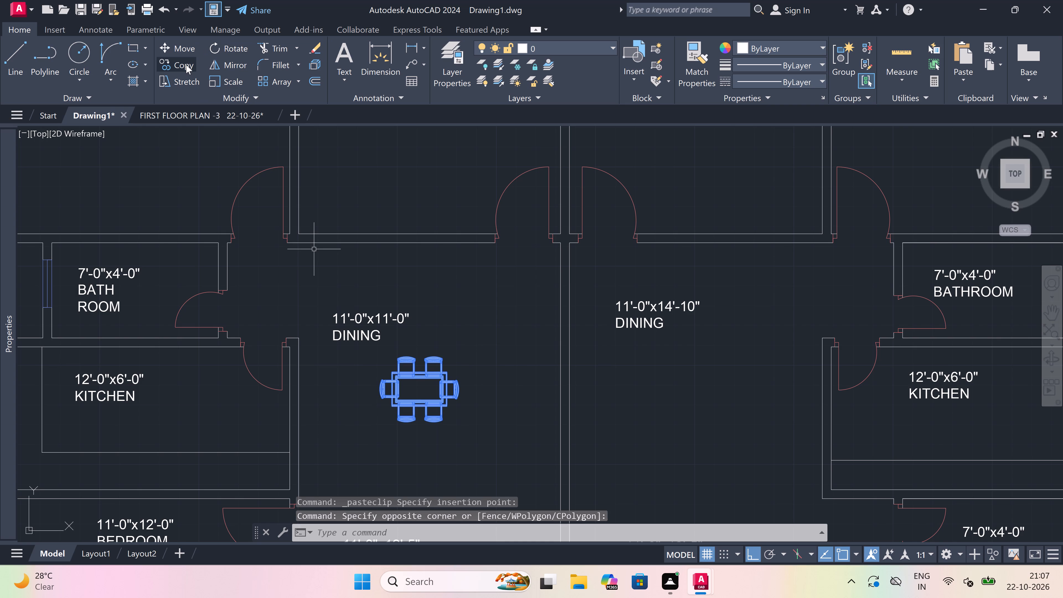
click(188, 65)
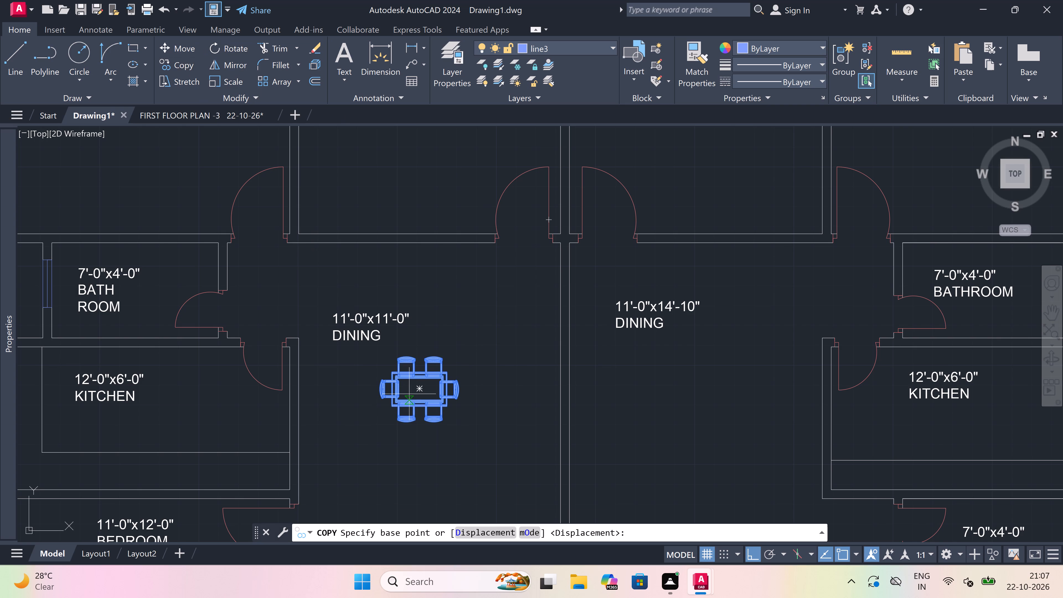
click(422, 390)
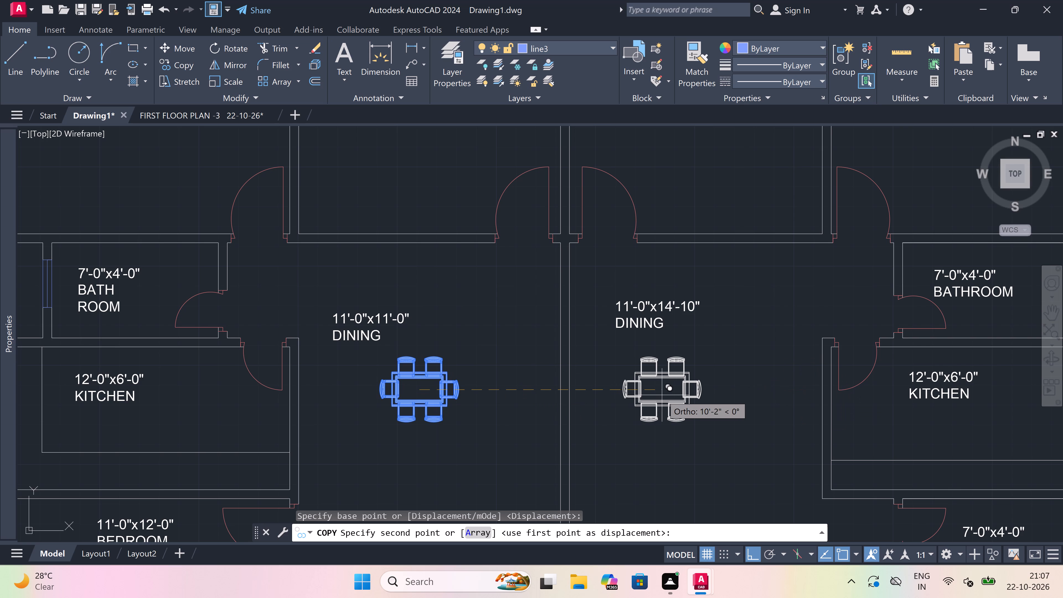
click(665, 392)
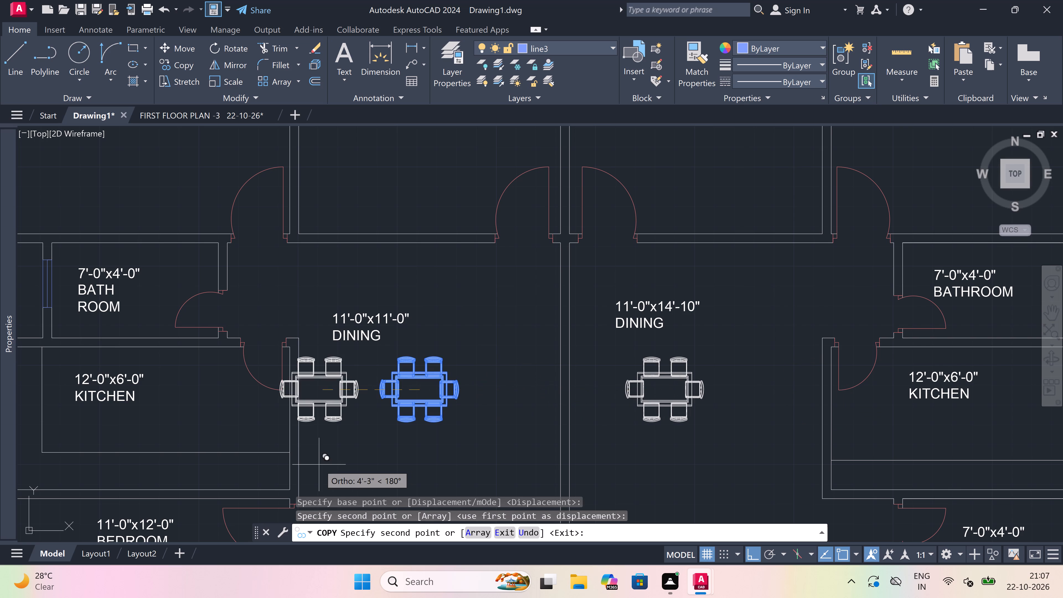
key(Escape)
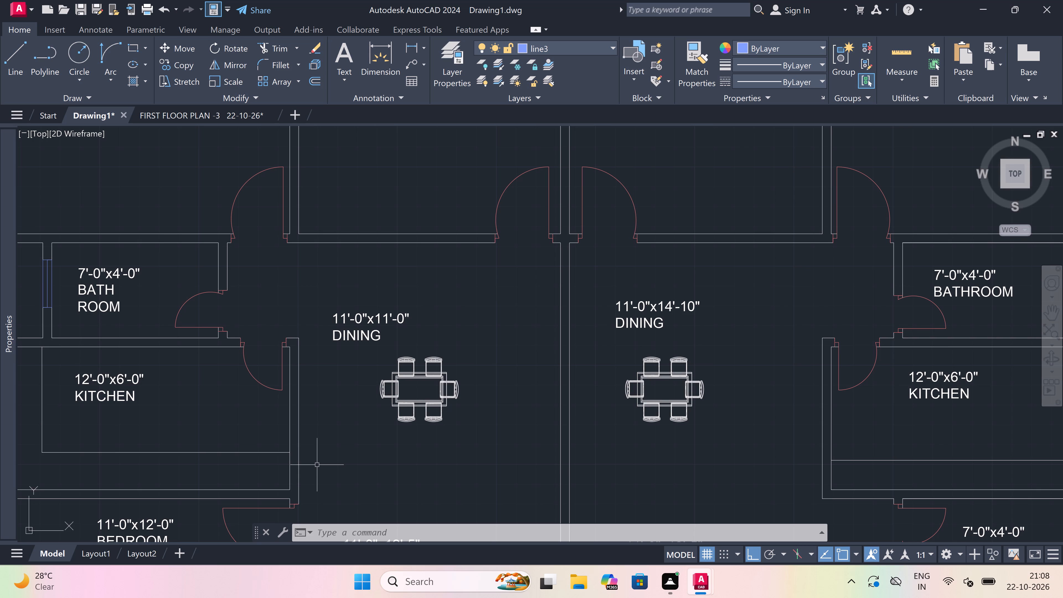
Copy the double bed from the 10'9.5"x9'6" BEDROOM in FIRST FLOOR PLAN -3 22-10-26 to the clipboard.
scroll(332, 421, down, 1)
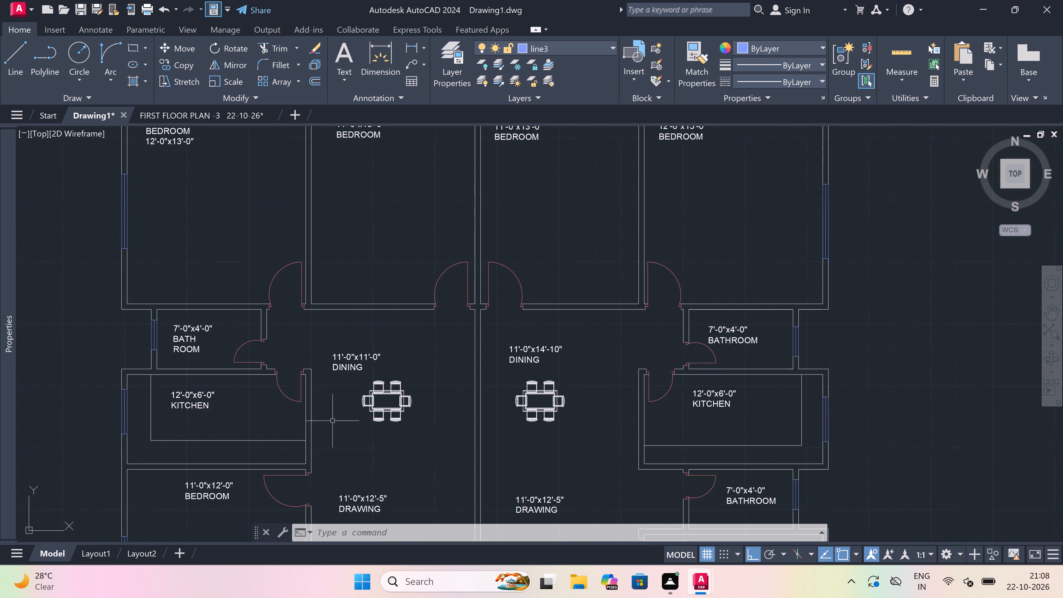
scroll(332, 421, down, 1)
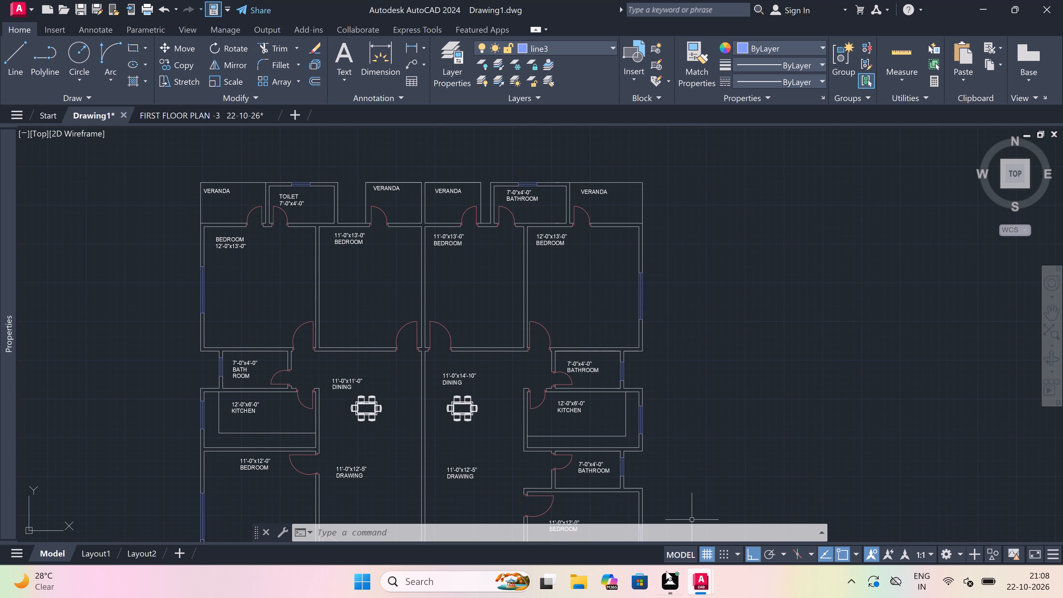
click(754, 516)
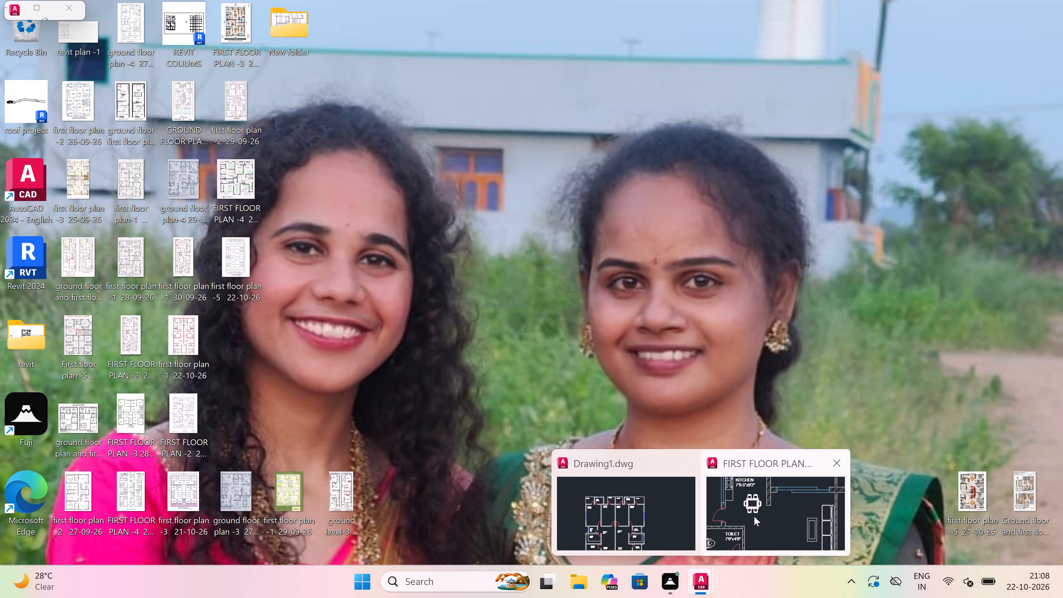
scroll(604, 366, down, 3)
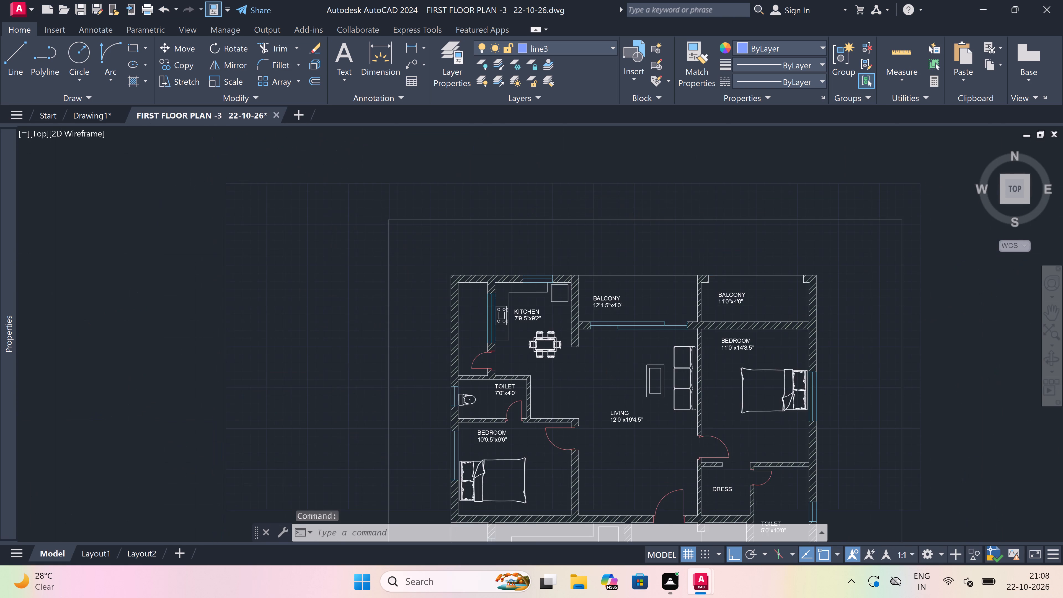
scroll(603, 366, down, 1)
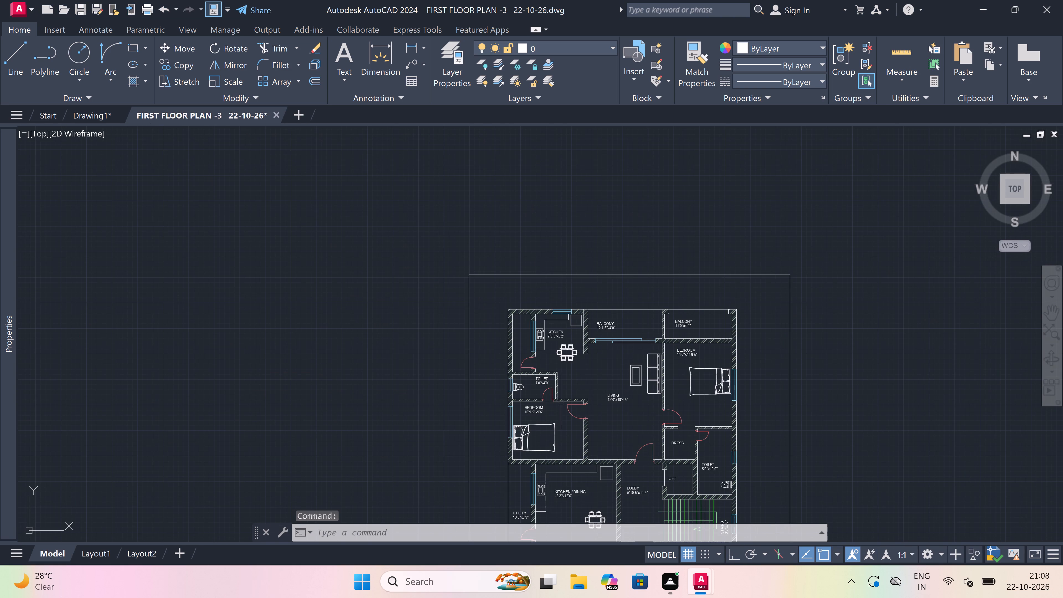
scroll(555, 439, up, 3)
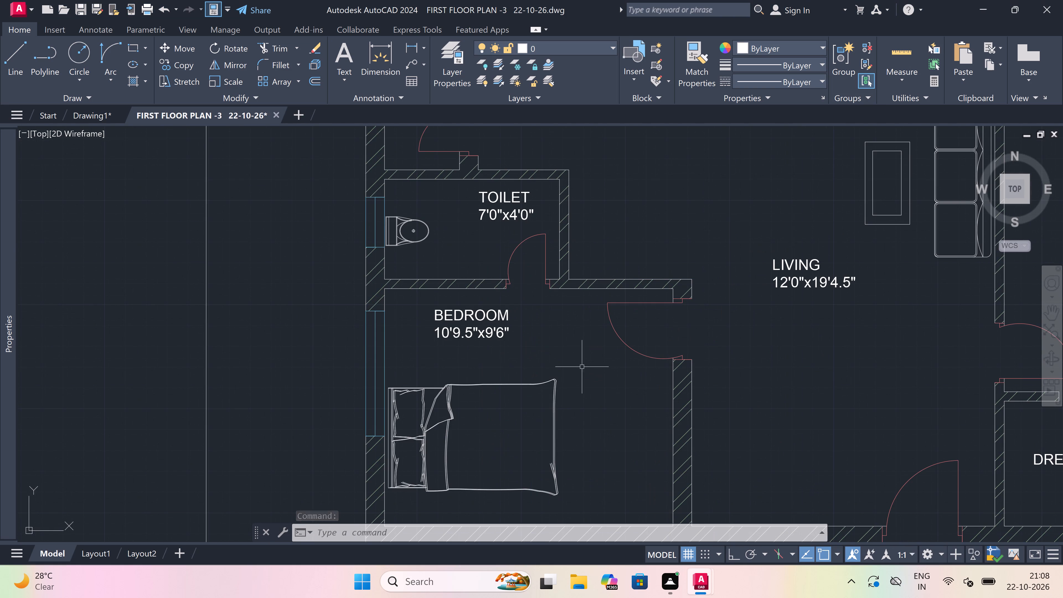
drag(582, 366, 574, 378)
scroll(461, 484, down, 2)
scroll(412, 502, up, 2)
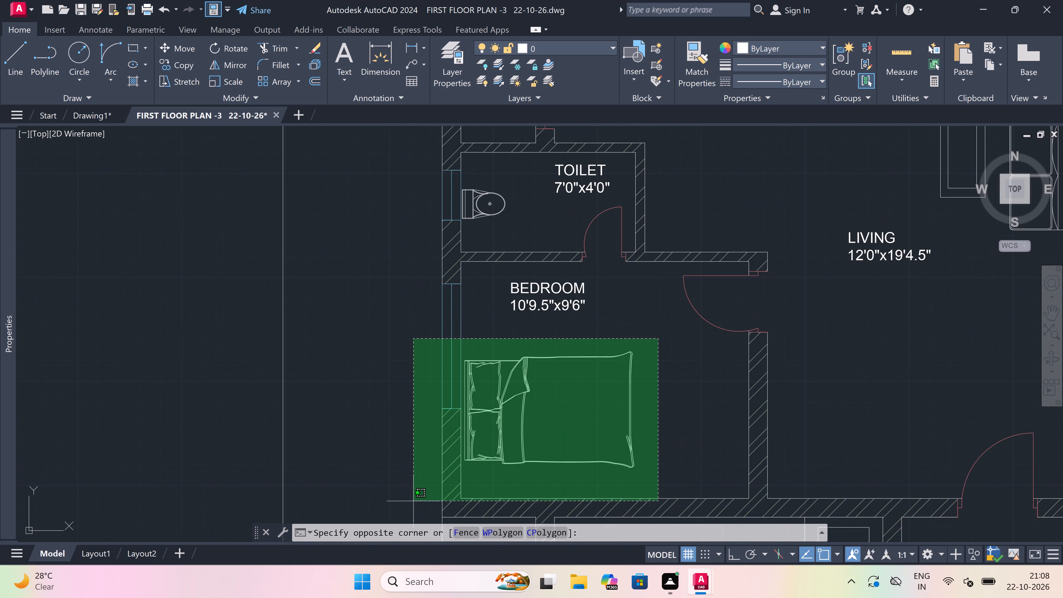
scroll(469, 480, up, 2)
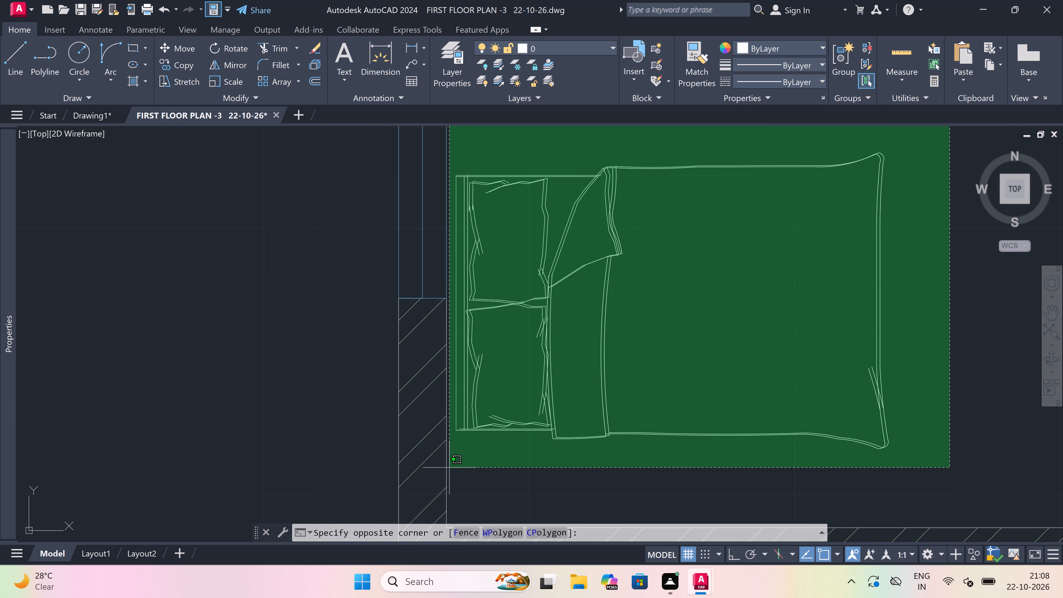
click(448, 467)
key(ctrl+c)
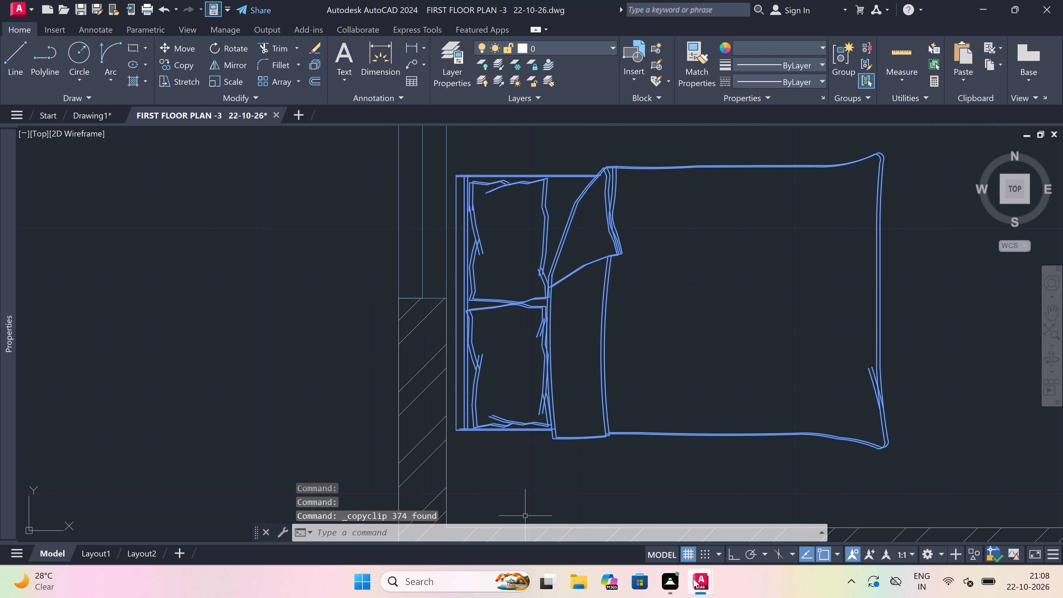
Paste the bed into Drawing1's northwest 12'-0"x13'-0" BEDROOM, with its headboard beside the west wall window.
click(642, 501)
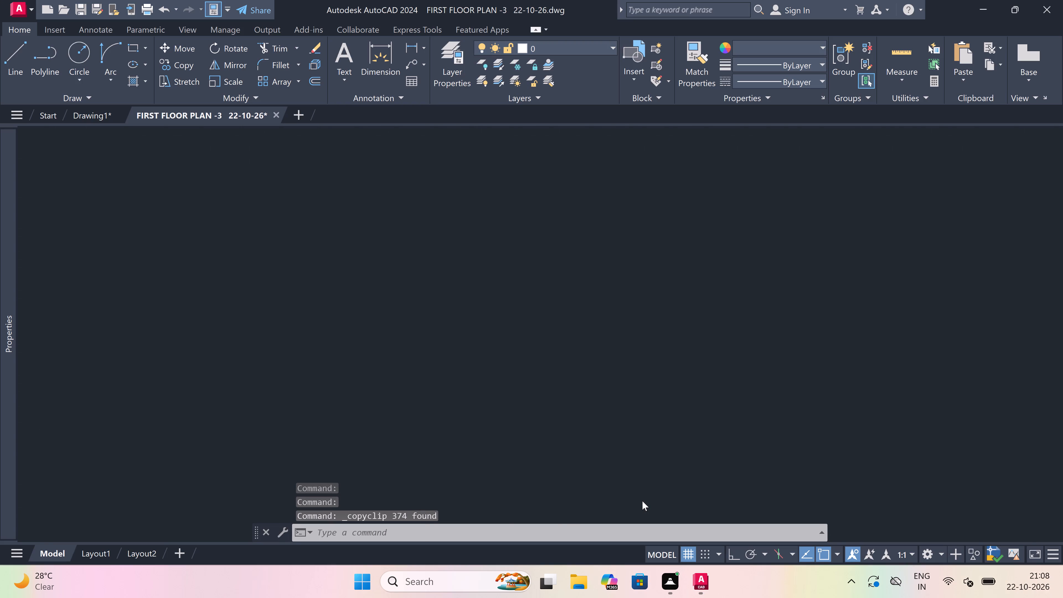
key(ctrl+v)
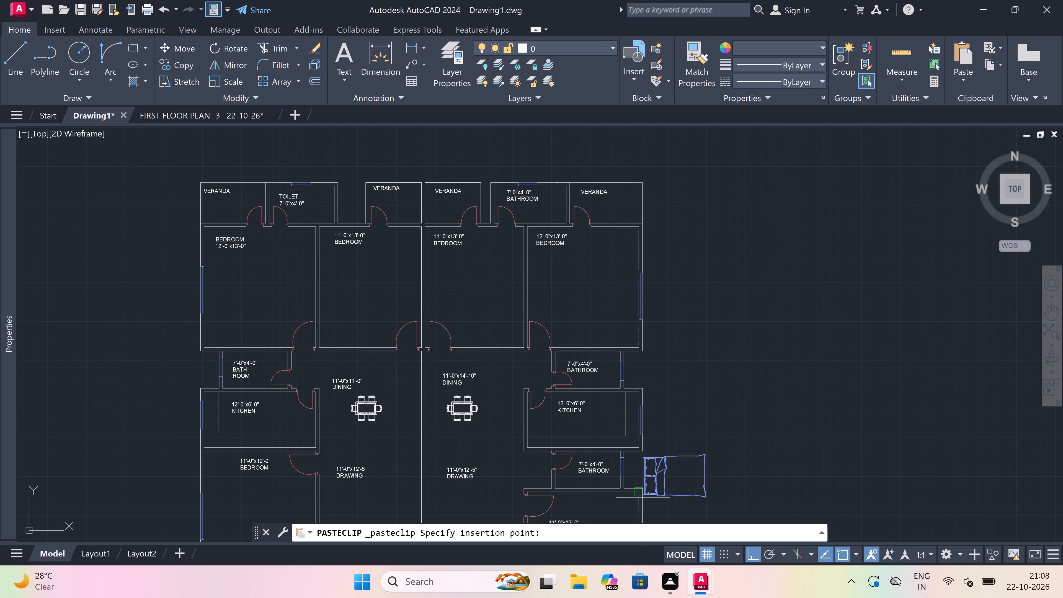
scroll(463, 316, down, 2)
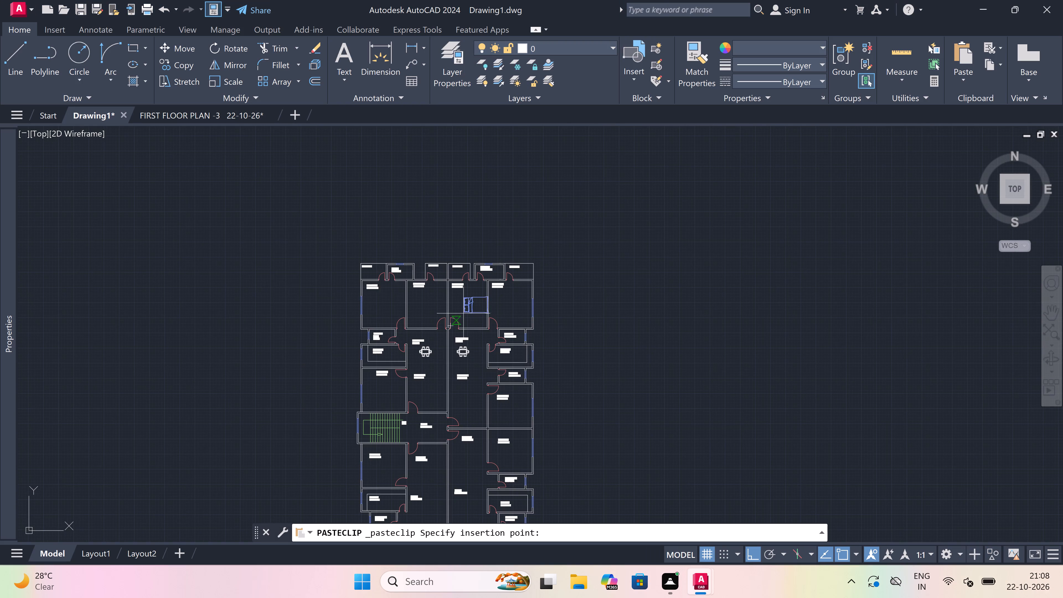
scroll(369, 313, up, 3)
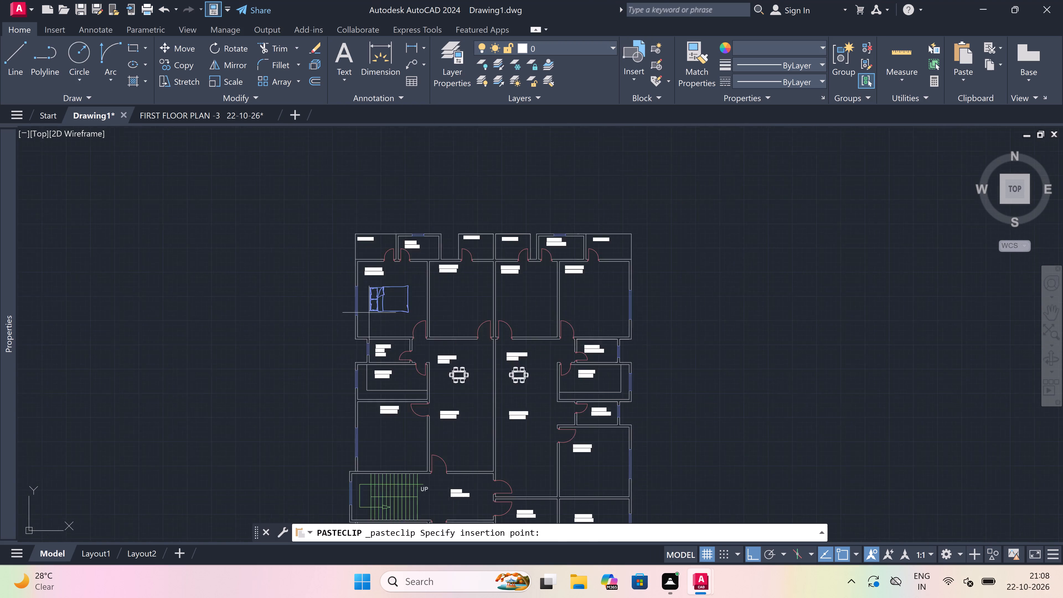
scroll(362, 312, up, 2)
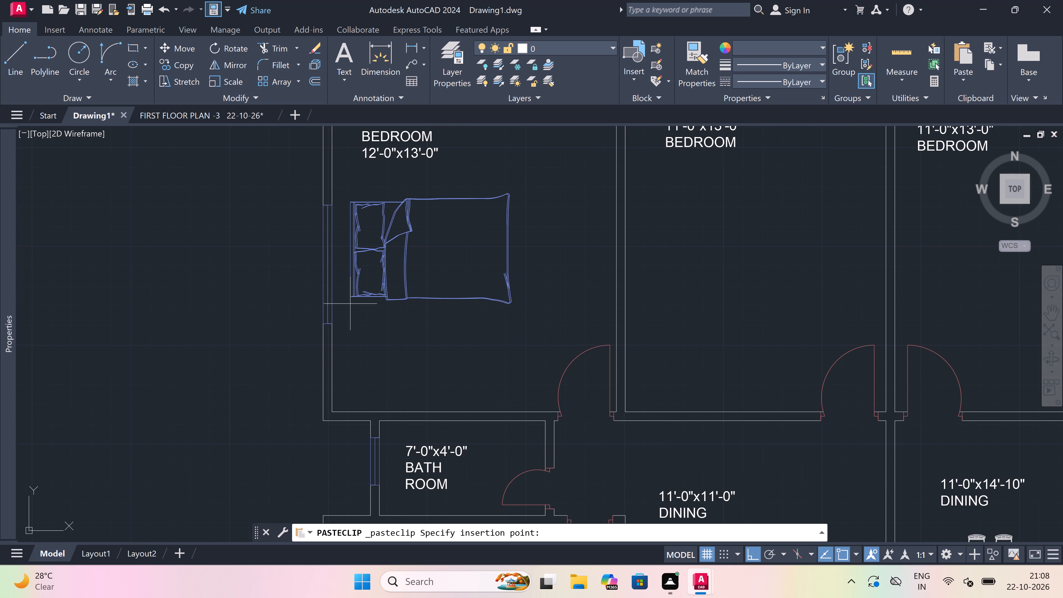
scroll(340, 308, up, 3)
click(323, 318)
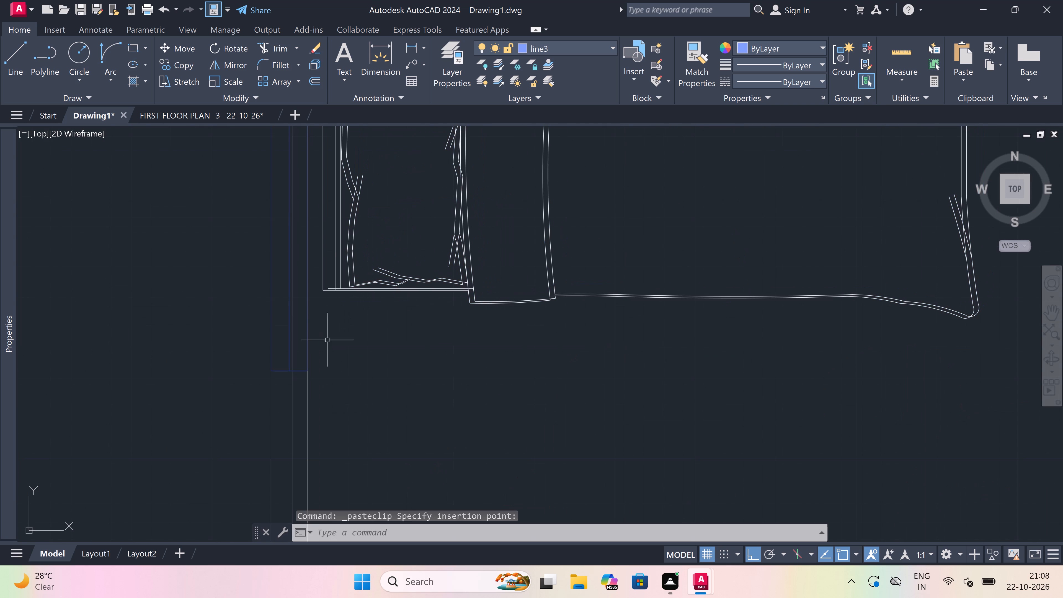
Copy the northwest bedroom's double bed into the adjacent 11'-0"x13'-0" BEDROOM, with its headboard just inside the west wall.
scroll(327, 340, down, 4)
scroll(440, 266, up, 2)
click(440, 265)
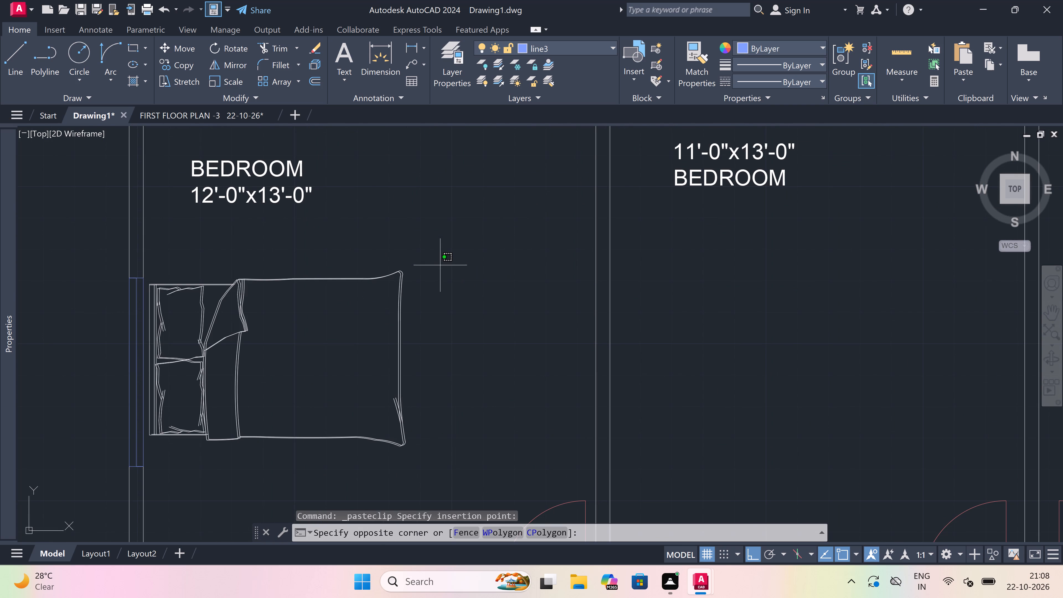
click(145, 447)
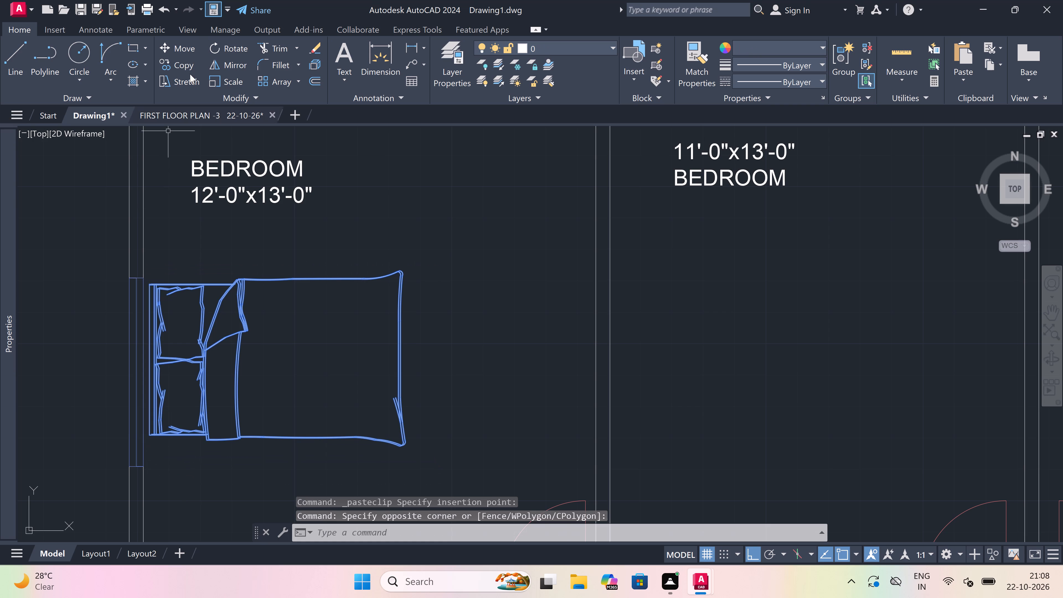
click(181, 61)
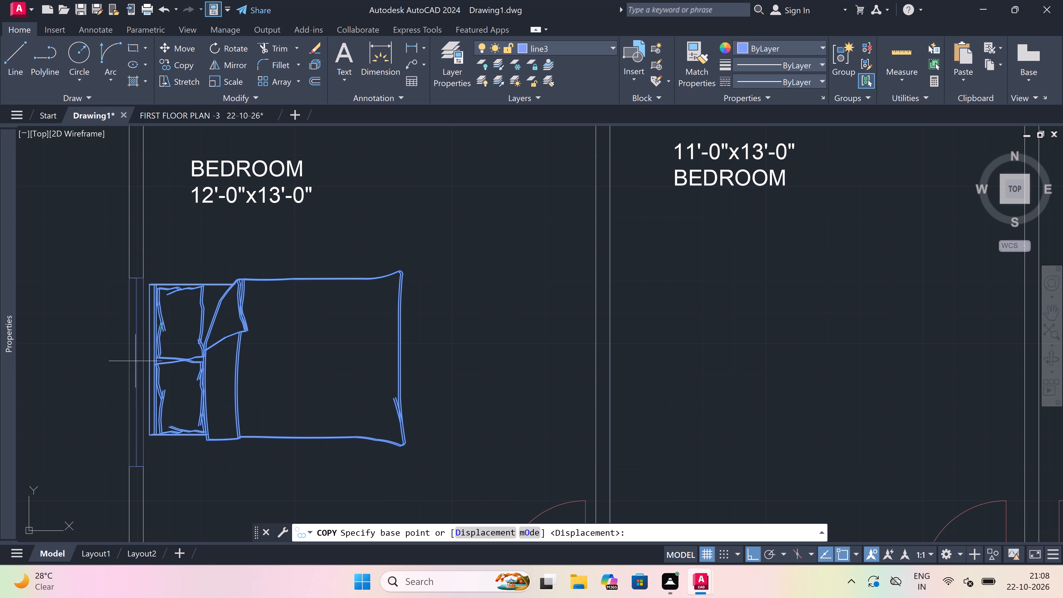
click(149, 355)
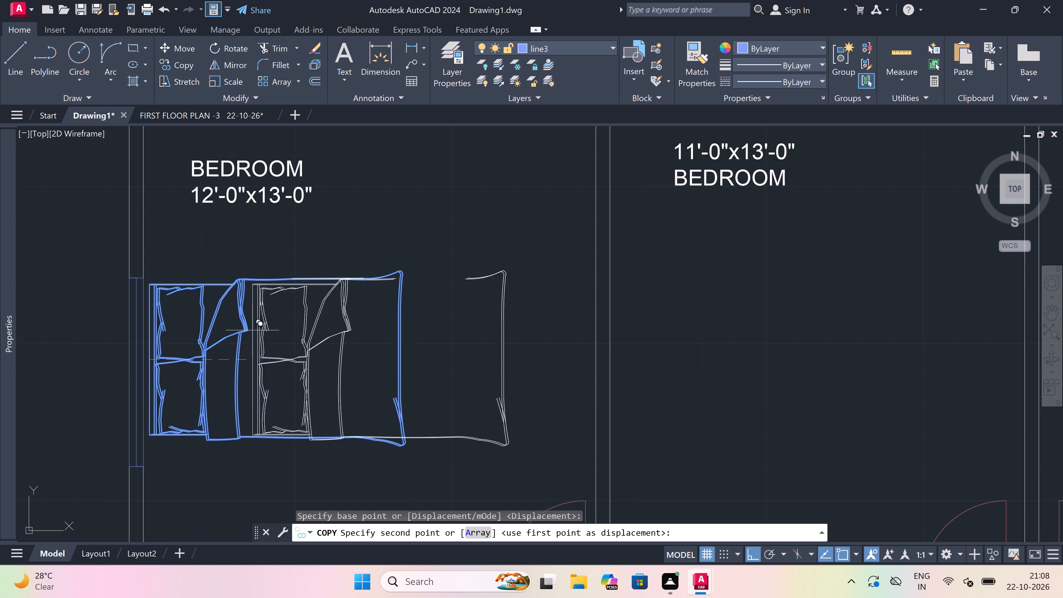
scroll(526, 277, down, 1)
key(F8)
scroll(525, 280, down, 2)
scroll(569, 320, up, 2)
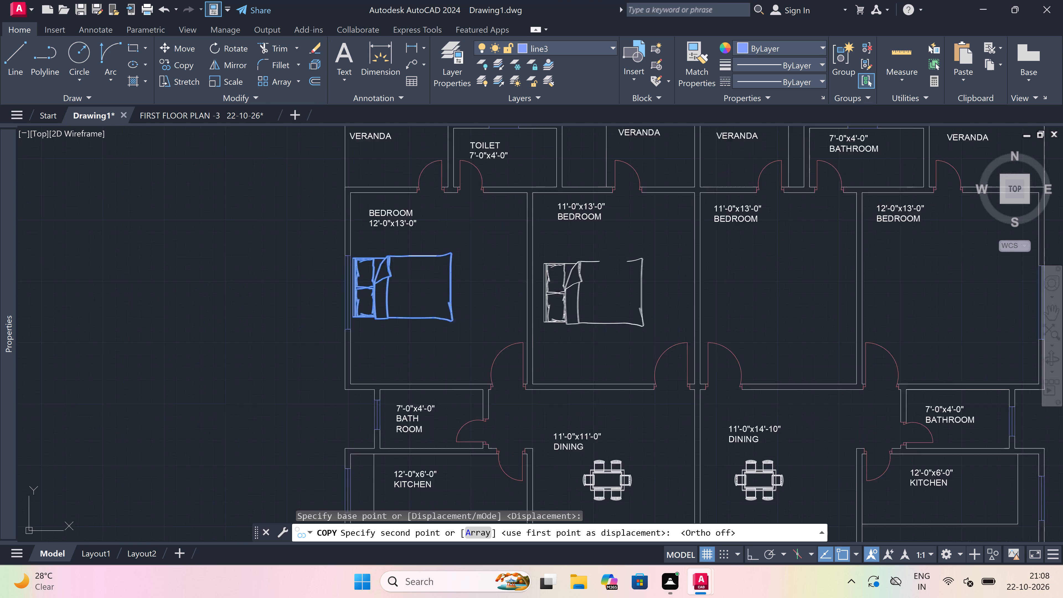
scroll(528, 266, up, 2)
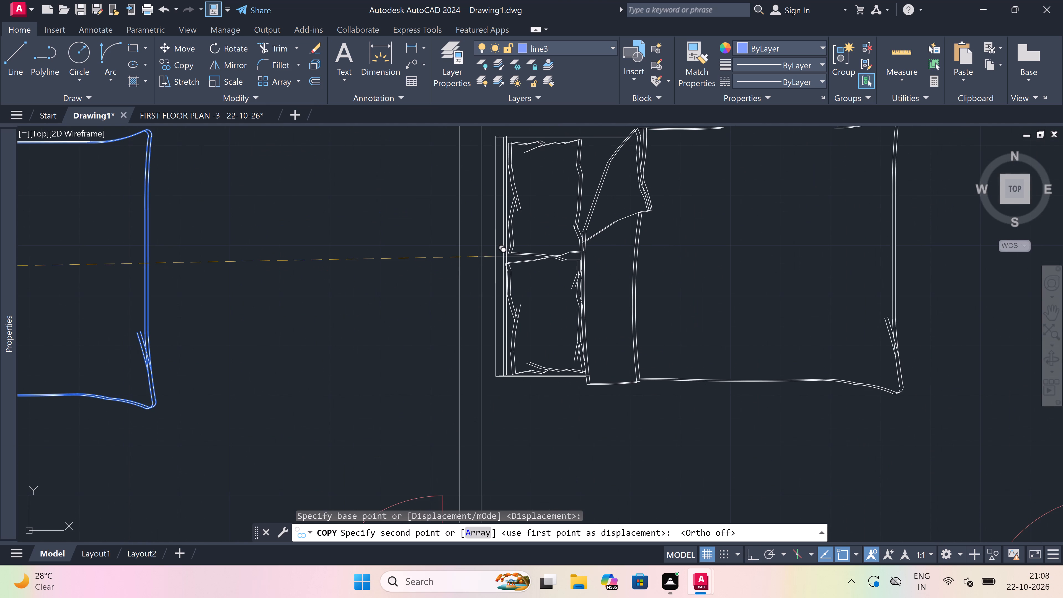
click(495, 256)
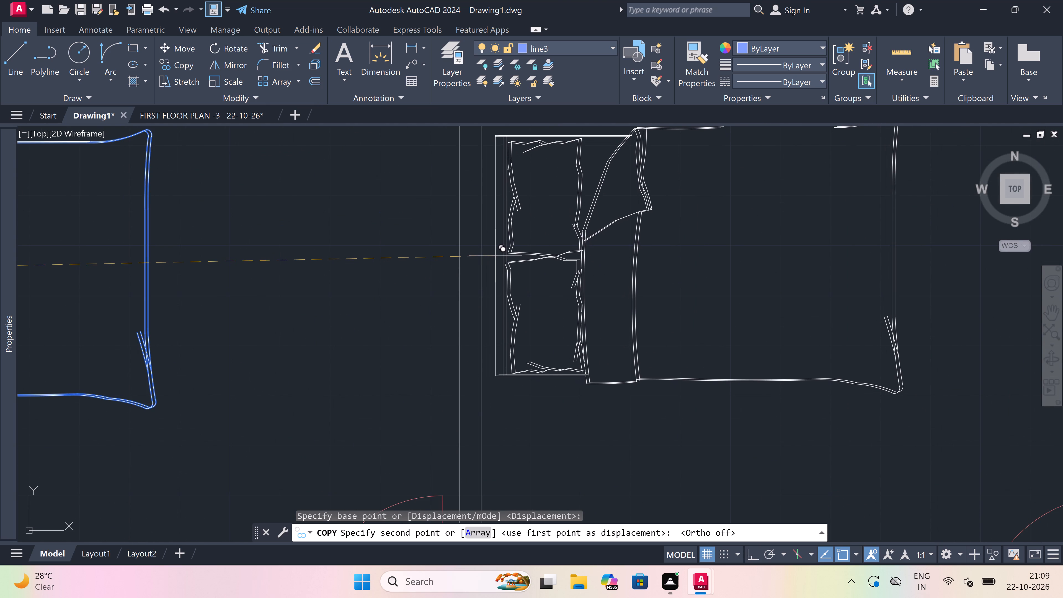
Place another copy of the bed in the empty space east of the building, level with the northern bedrooms, and finish copying.
scroll(426, 336, down, 6)
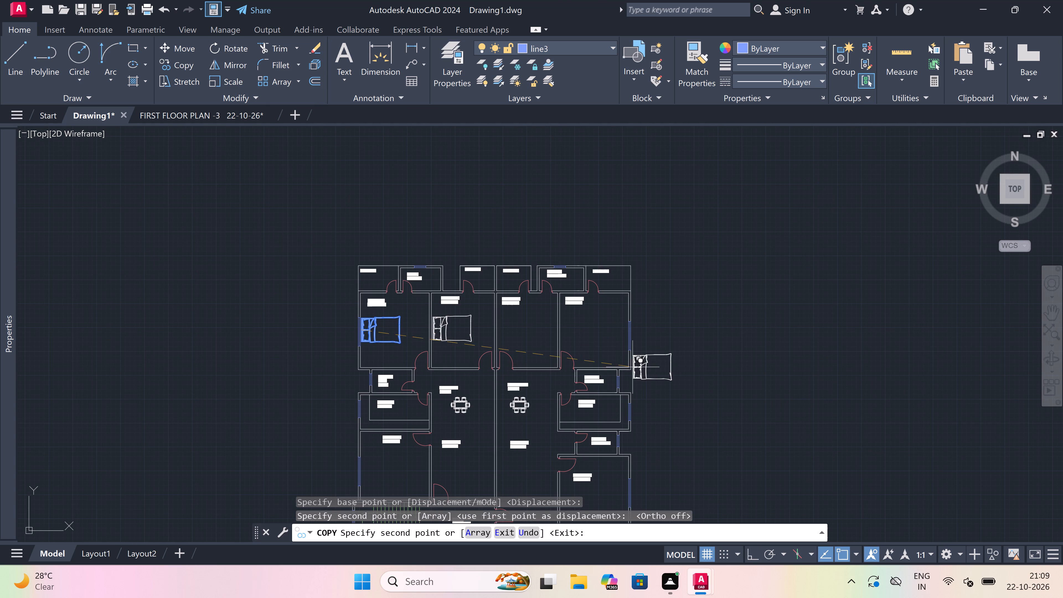
click(678, 325)
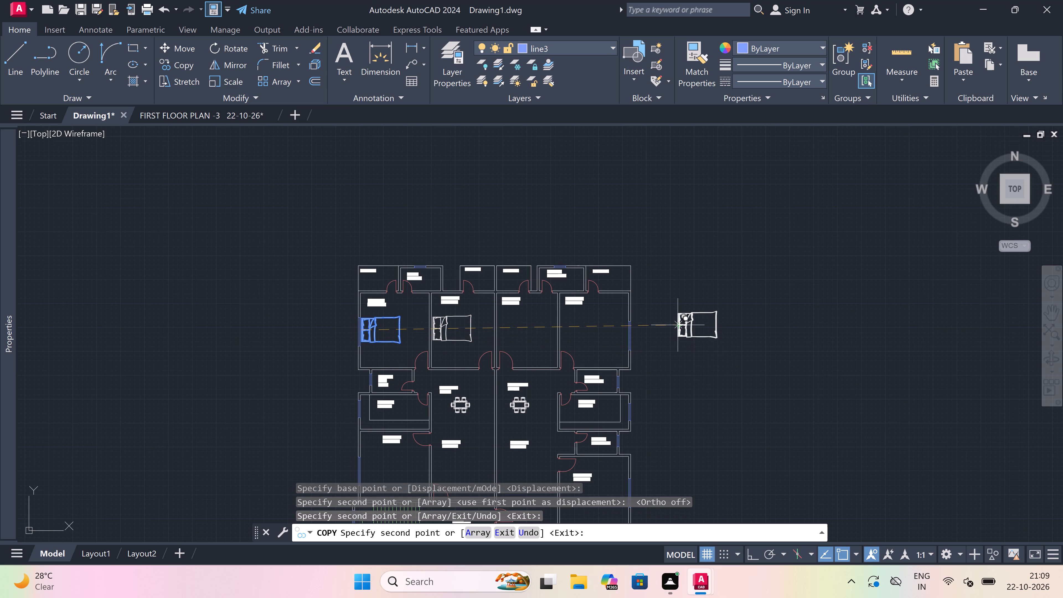
key(Escape)
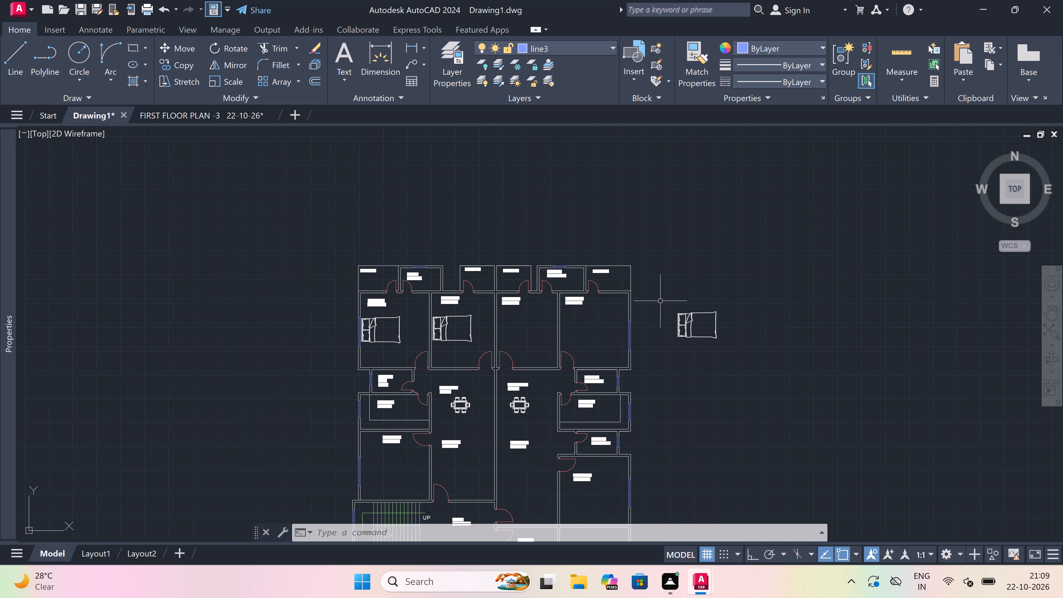
Rotate the spare bed outside the plan by 180° so its headboard faces east.
scroll(715, 377, up, 1)
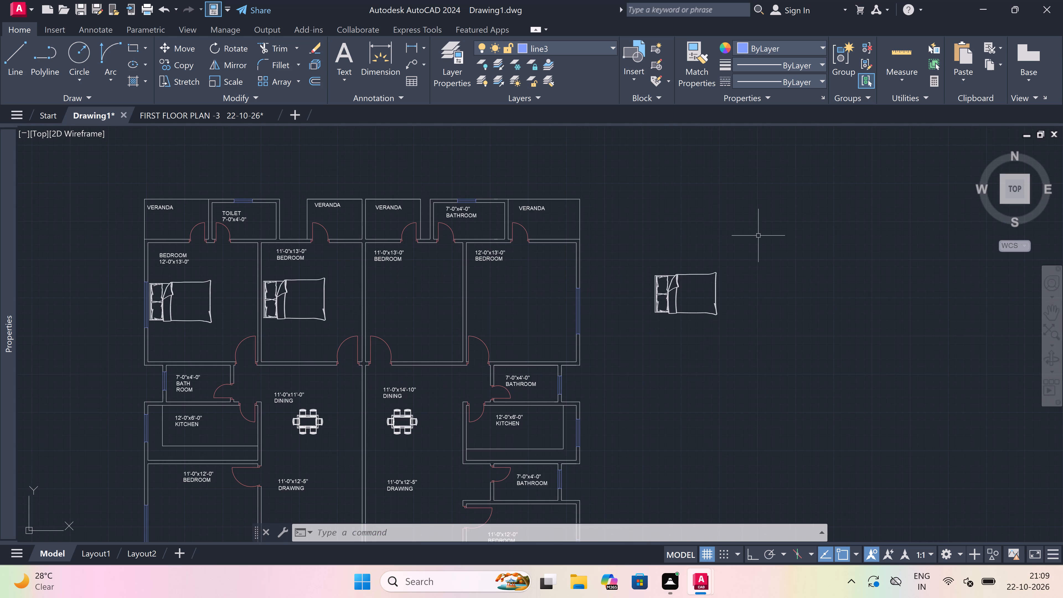
click(747, 259)
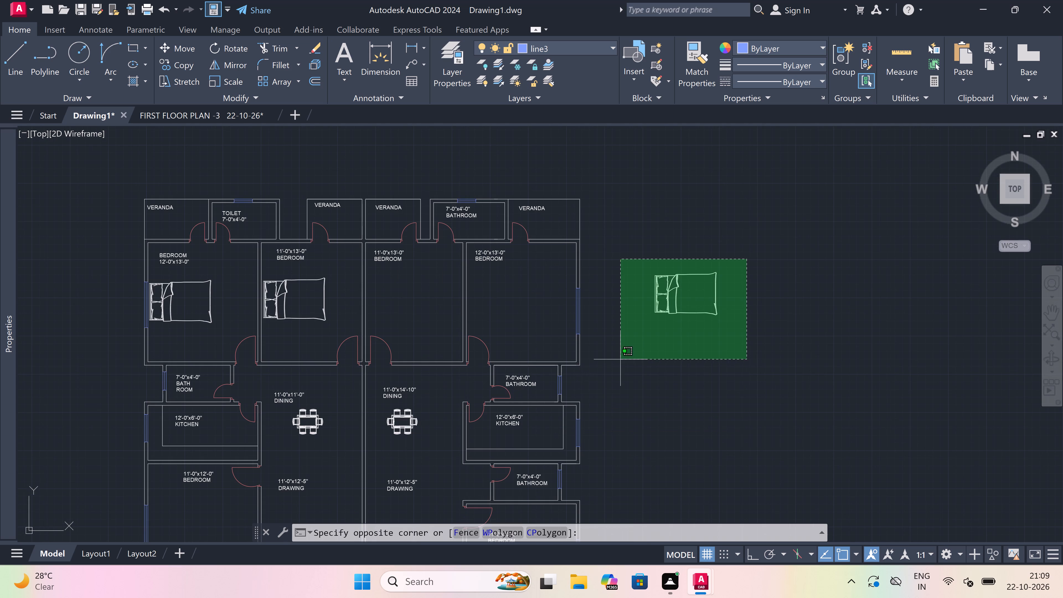
click(626, 354)
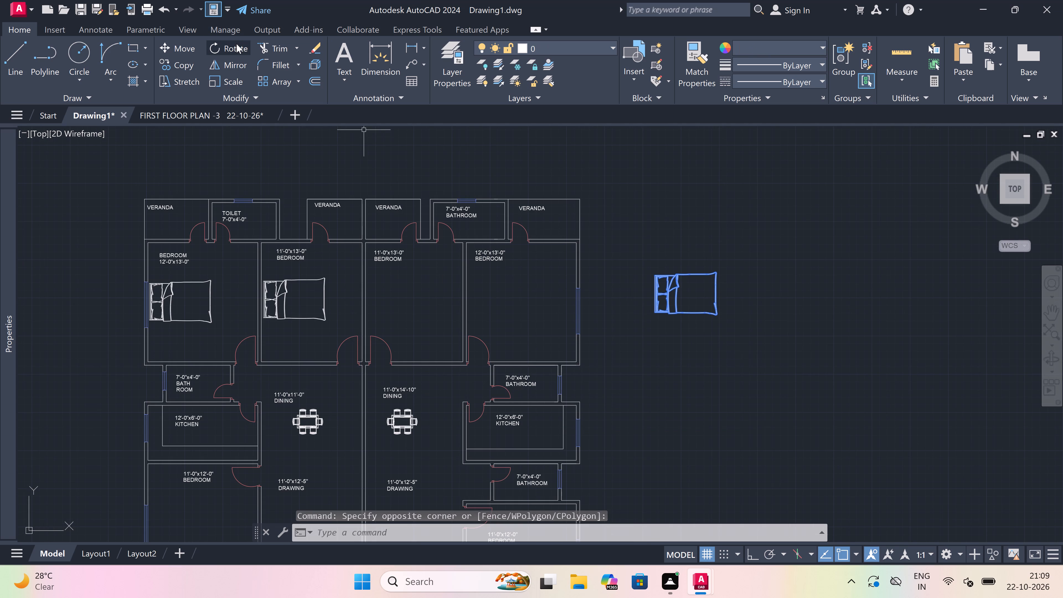
click(236, 43)
click(698, 288)
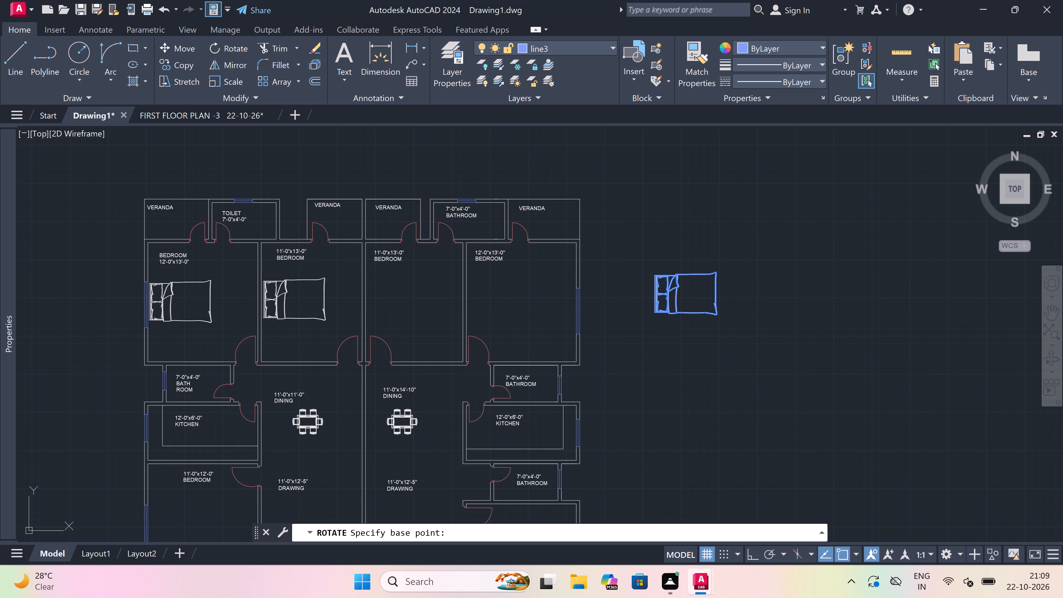
key(F8)
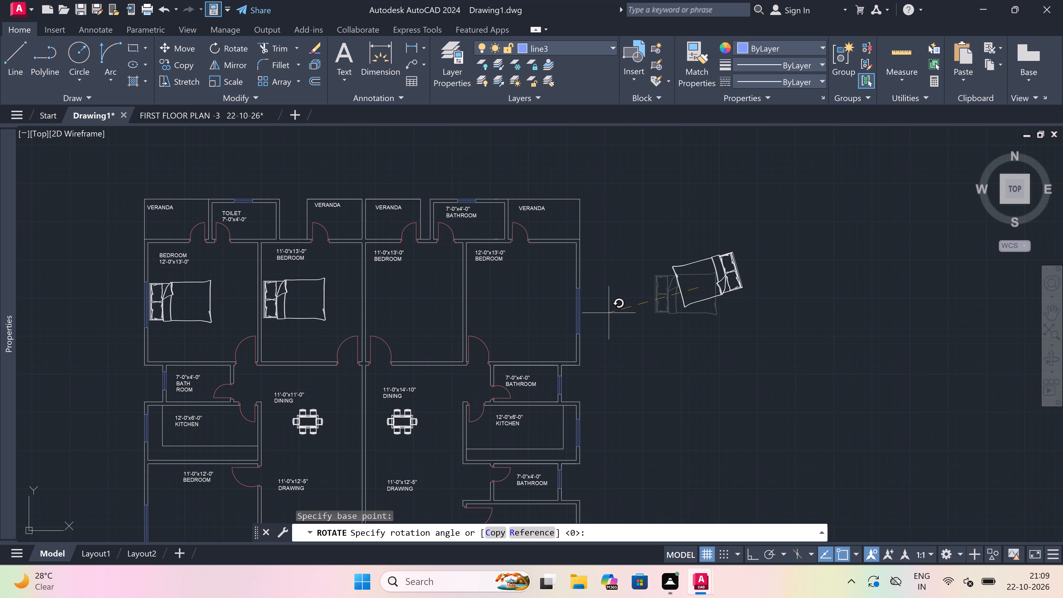
click(610, 309)
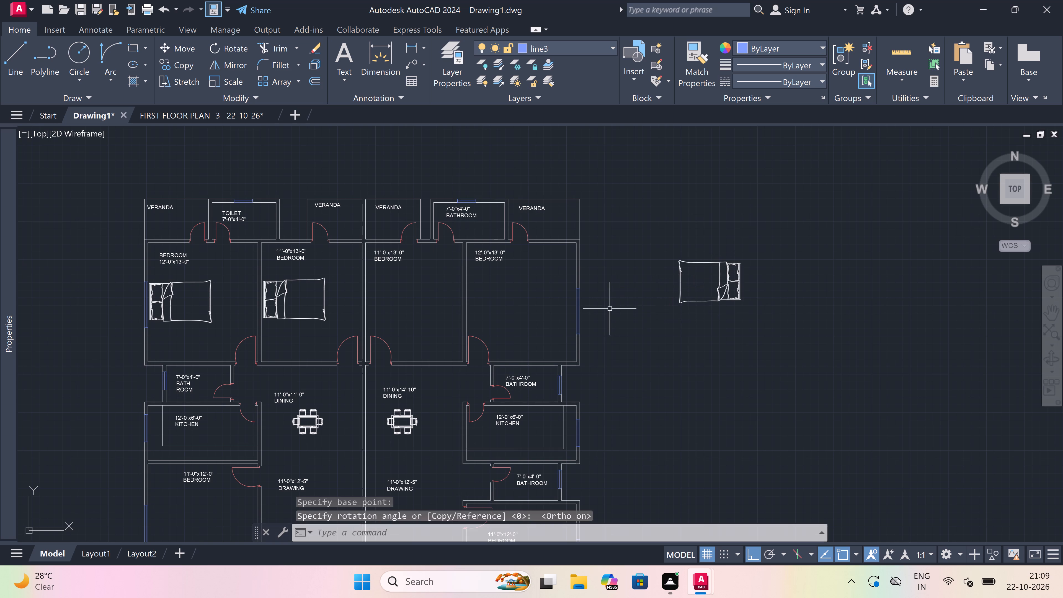
Copy the rotated bed into the northeast 12'-0"x13'-0" BEDROOM, with its headboard beside the east wall window.
click(762, 253)
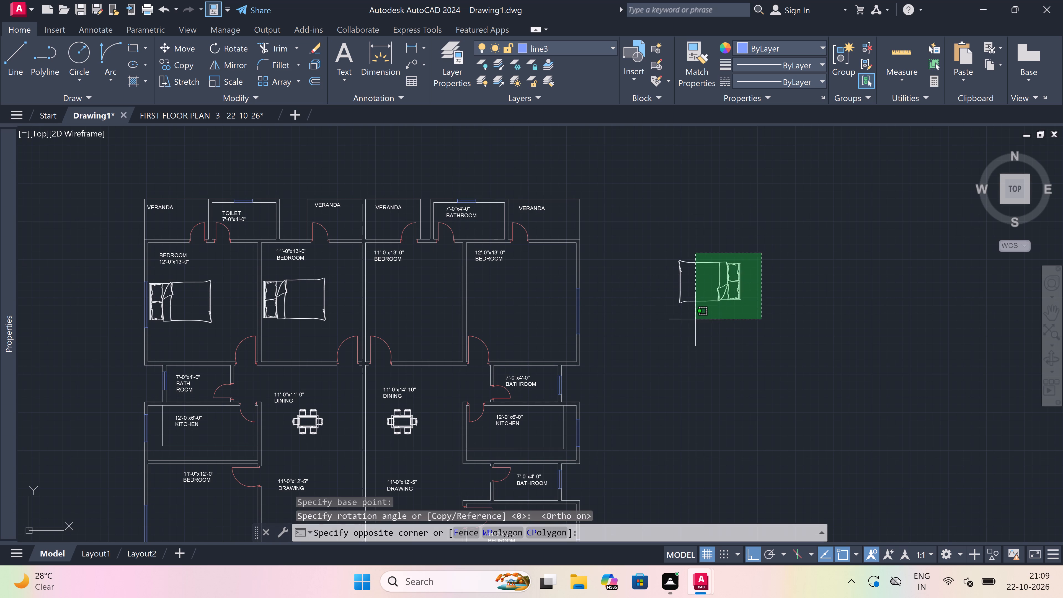
click(659, 319)
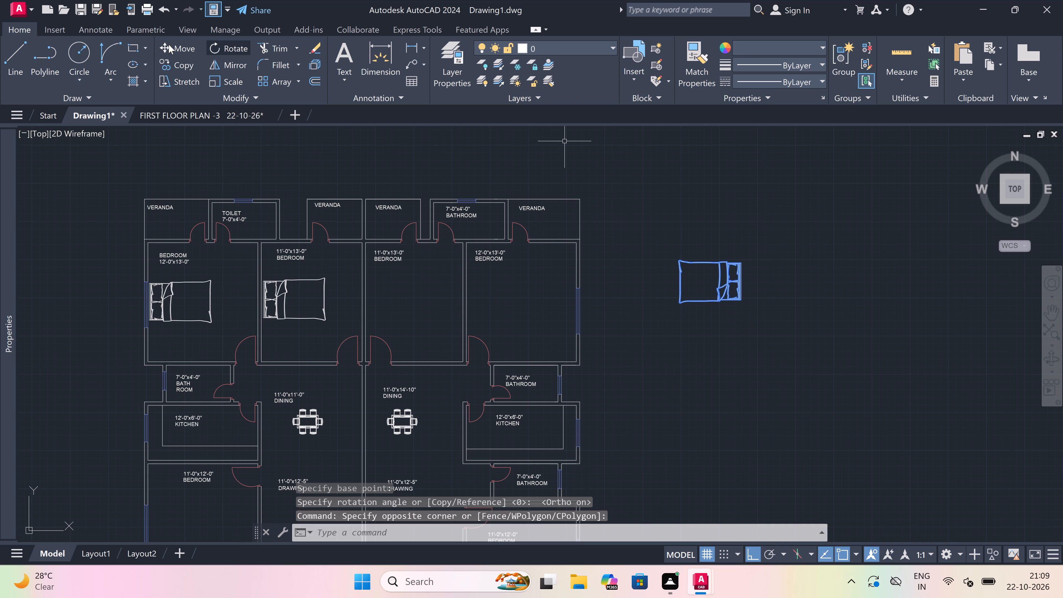
click(189, 61)
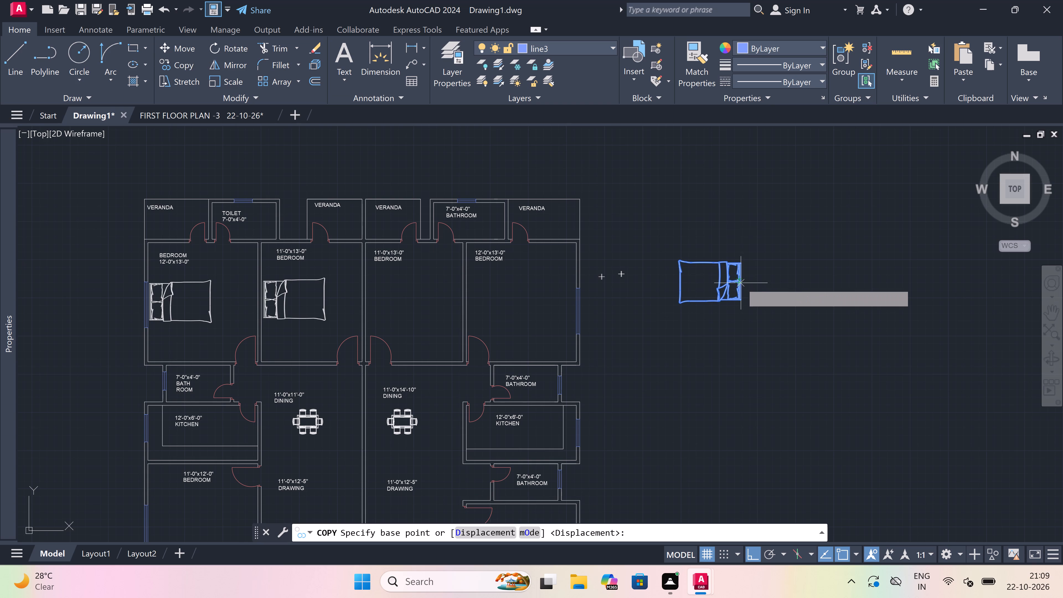
drag(742, 283, 742, 280)
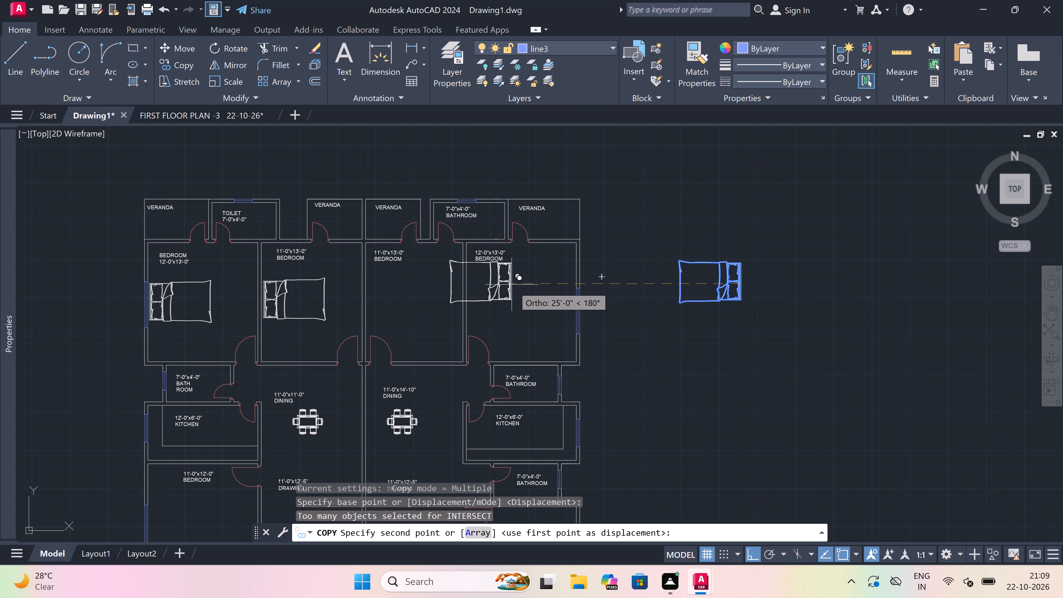
key(F8)
scroll(539, 311, up, 1)
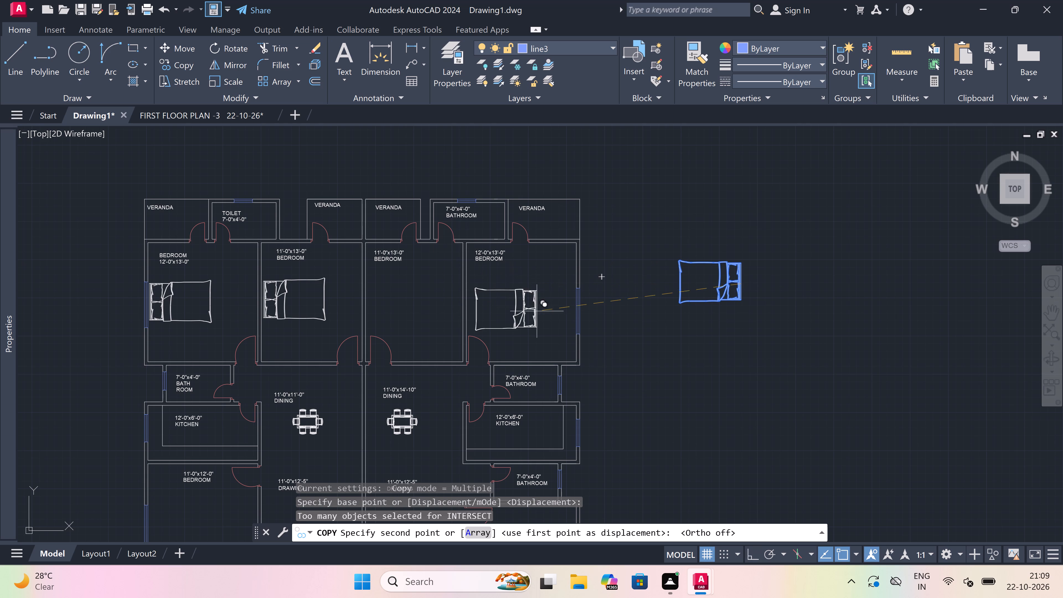
scroll(539, 311, up, 2)
scroll(624, 276, up, 2)
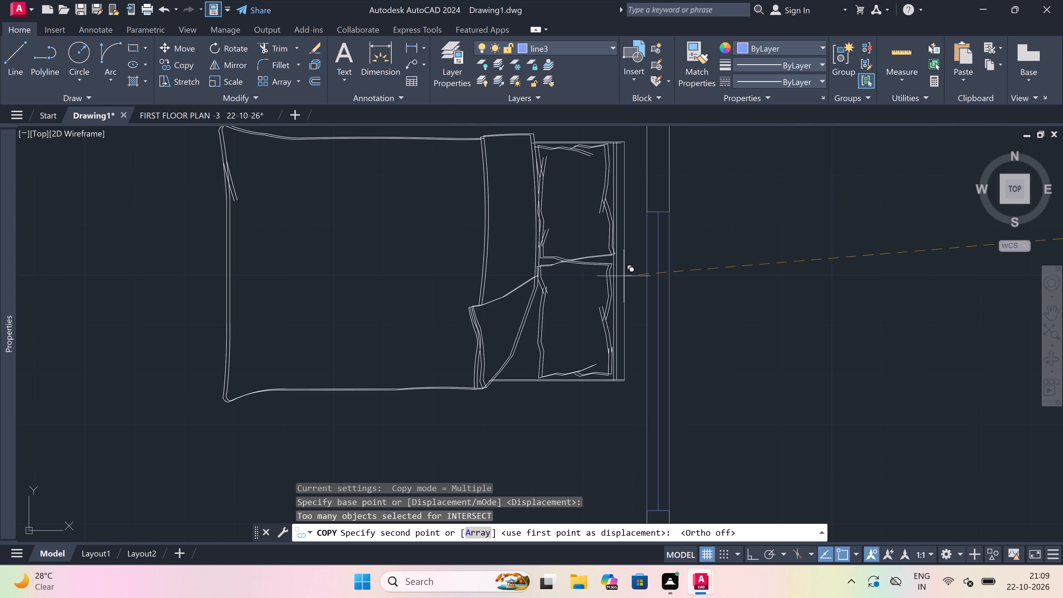
click(639, 269)
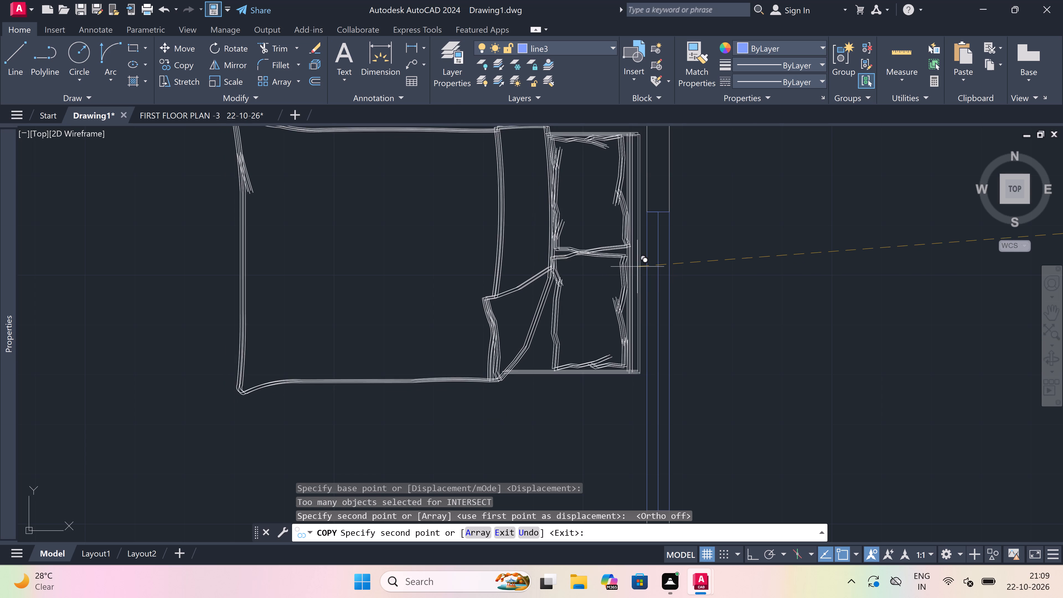
Place another copy of the rotated bed in the neighbouring eastern 11'-0"x13'-0" BEDROOM, with its headboard against the east wall.
scroll(466, 309, down, 3)
scroll(407, 294, up, 2)
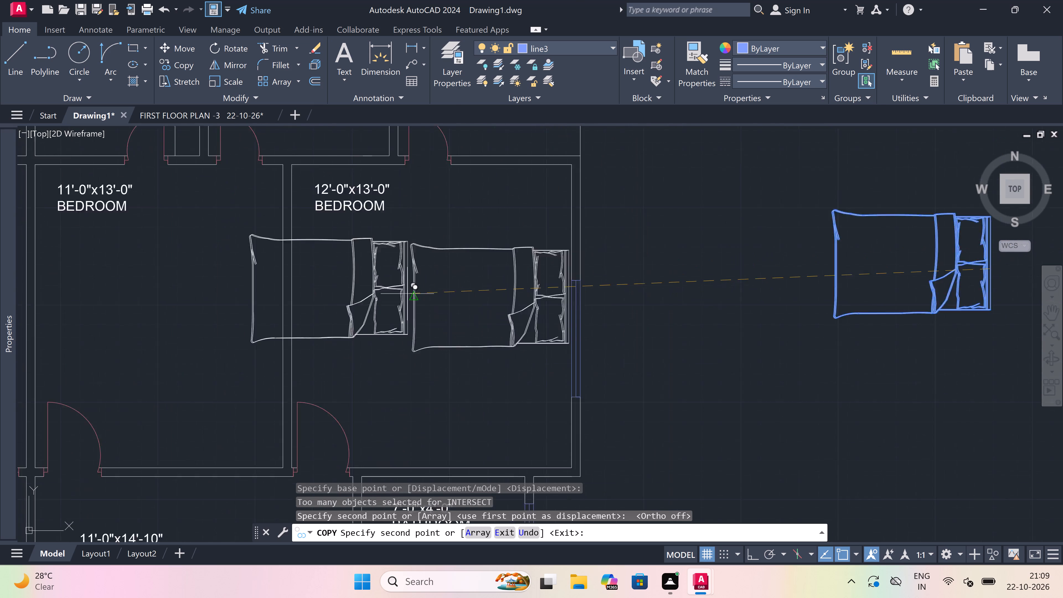
scroll(407, 293, down, 3)
scroll(353, 288, up, 2)
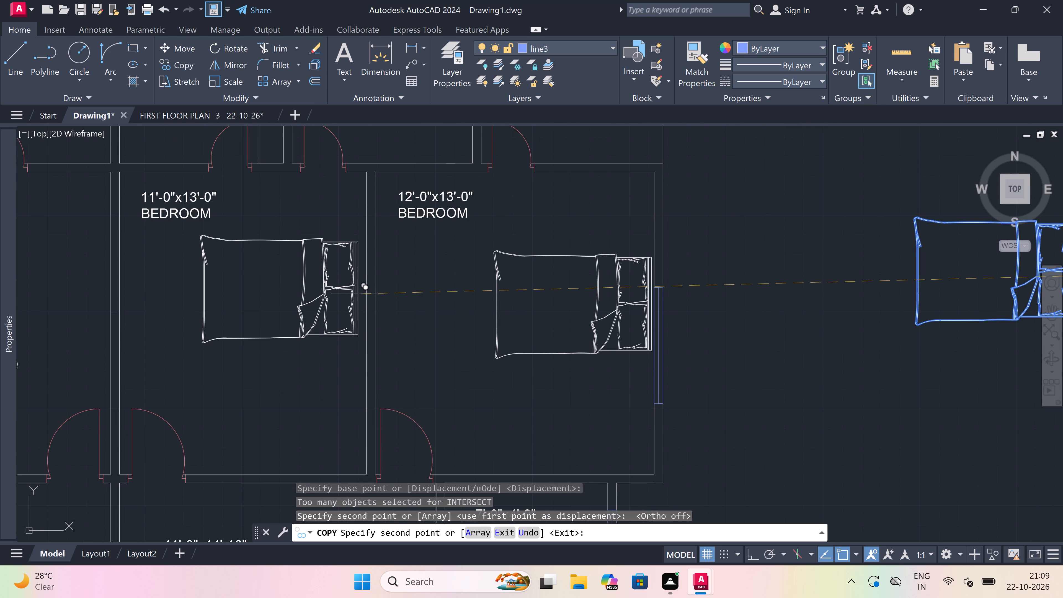
click(360, 309)
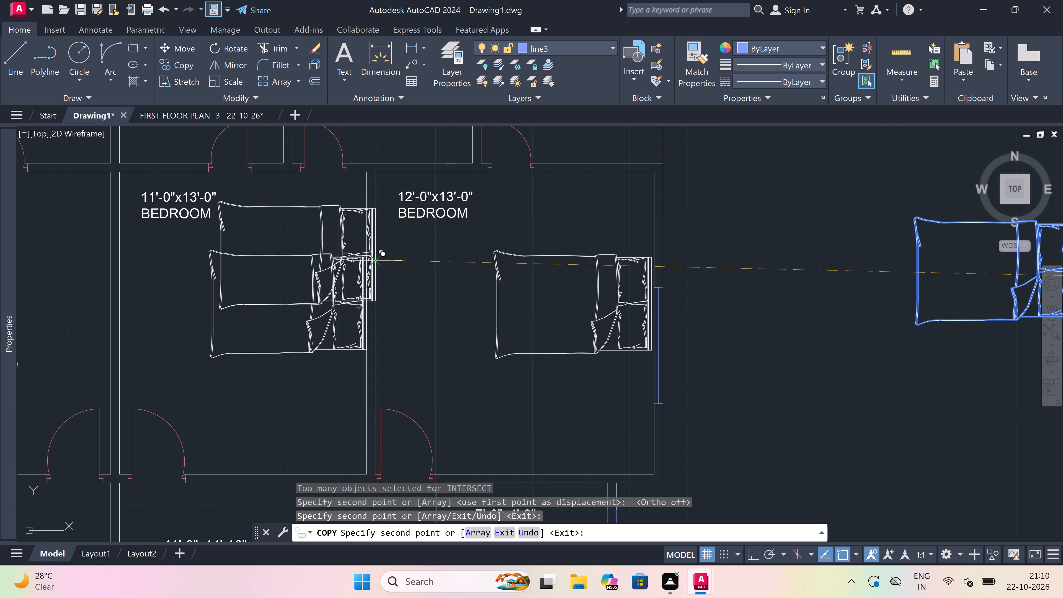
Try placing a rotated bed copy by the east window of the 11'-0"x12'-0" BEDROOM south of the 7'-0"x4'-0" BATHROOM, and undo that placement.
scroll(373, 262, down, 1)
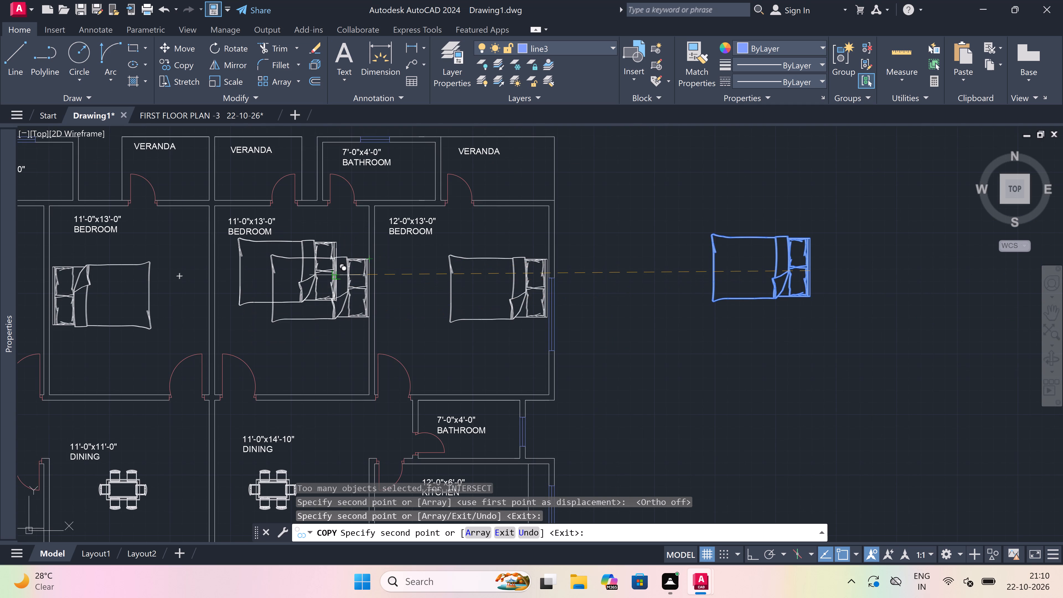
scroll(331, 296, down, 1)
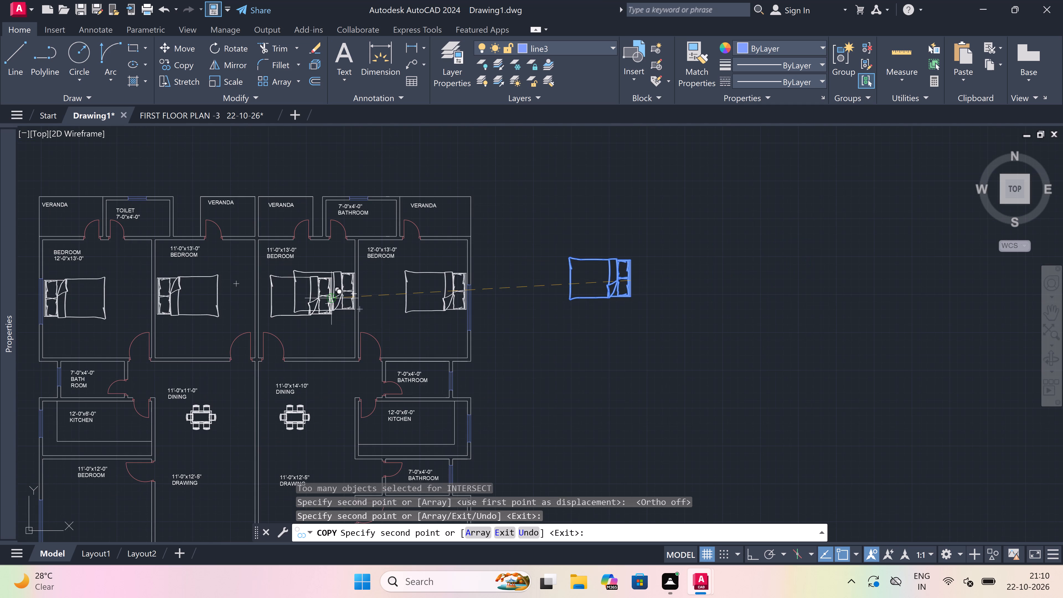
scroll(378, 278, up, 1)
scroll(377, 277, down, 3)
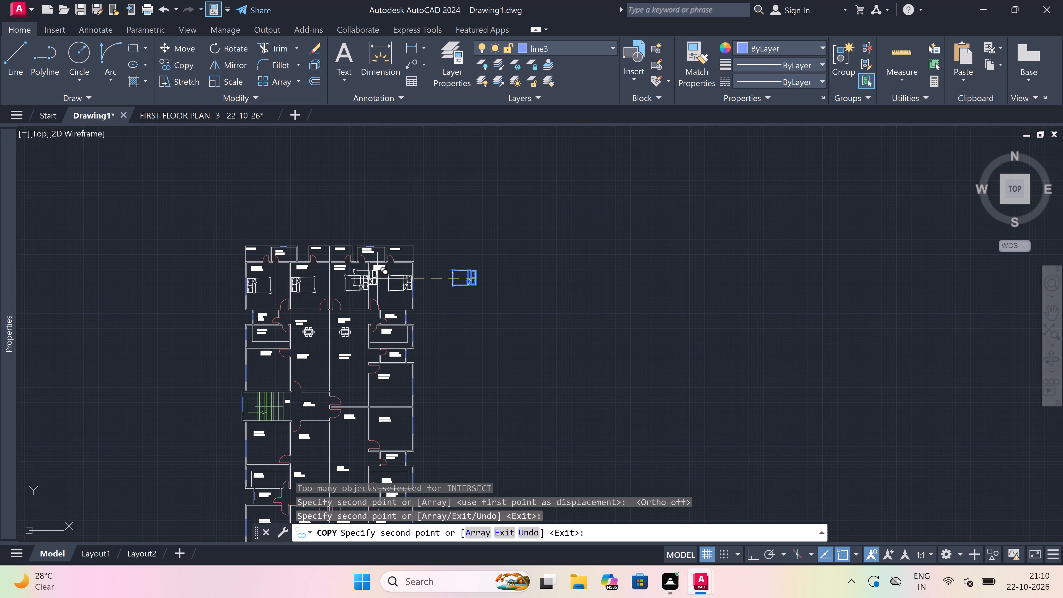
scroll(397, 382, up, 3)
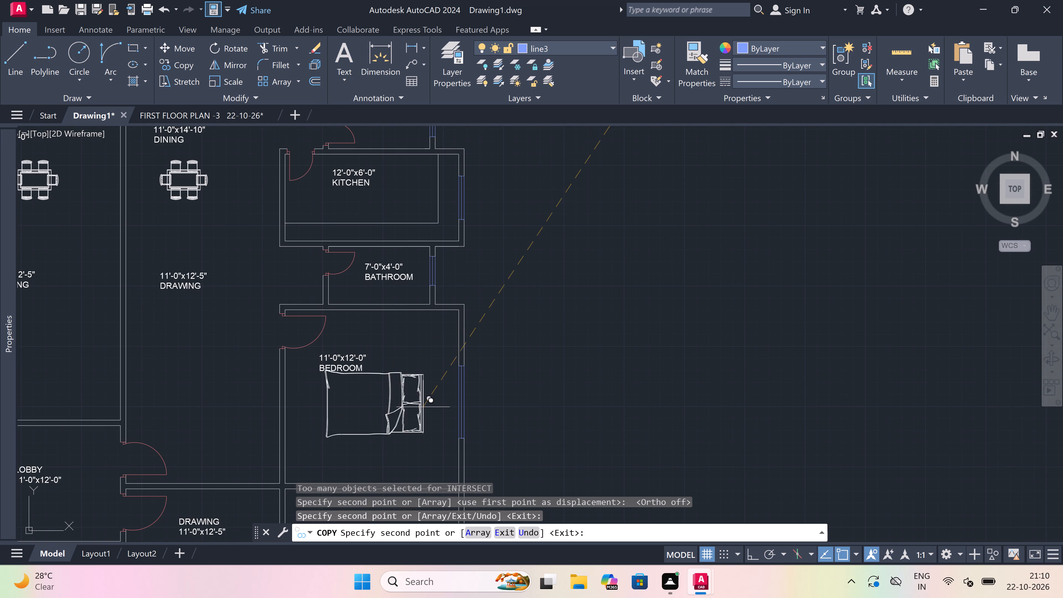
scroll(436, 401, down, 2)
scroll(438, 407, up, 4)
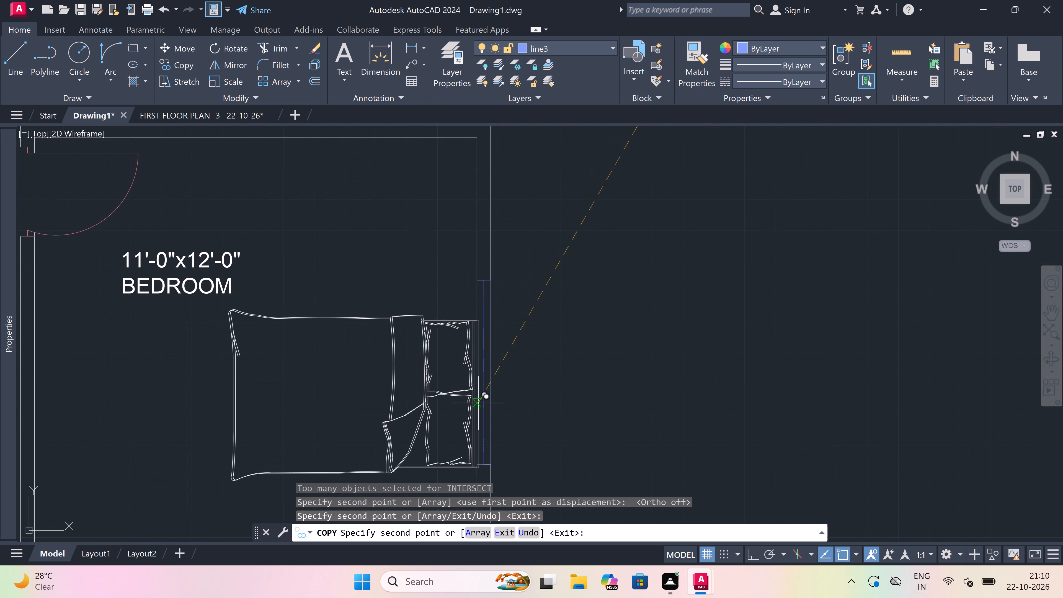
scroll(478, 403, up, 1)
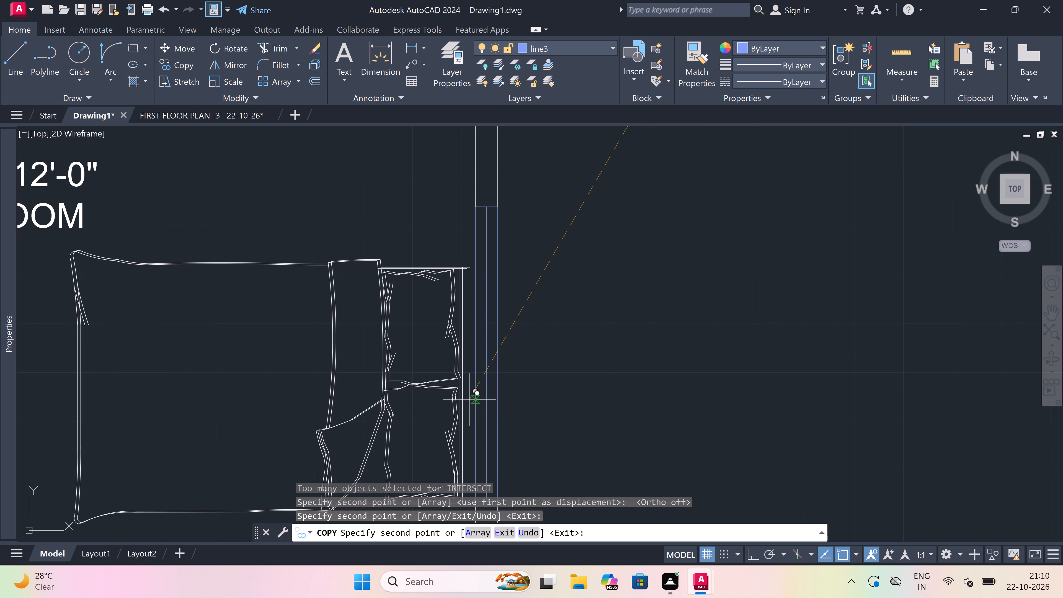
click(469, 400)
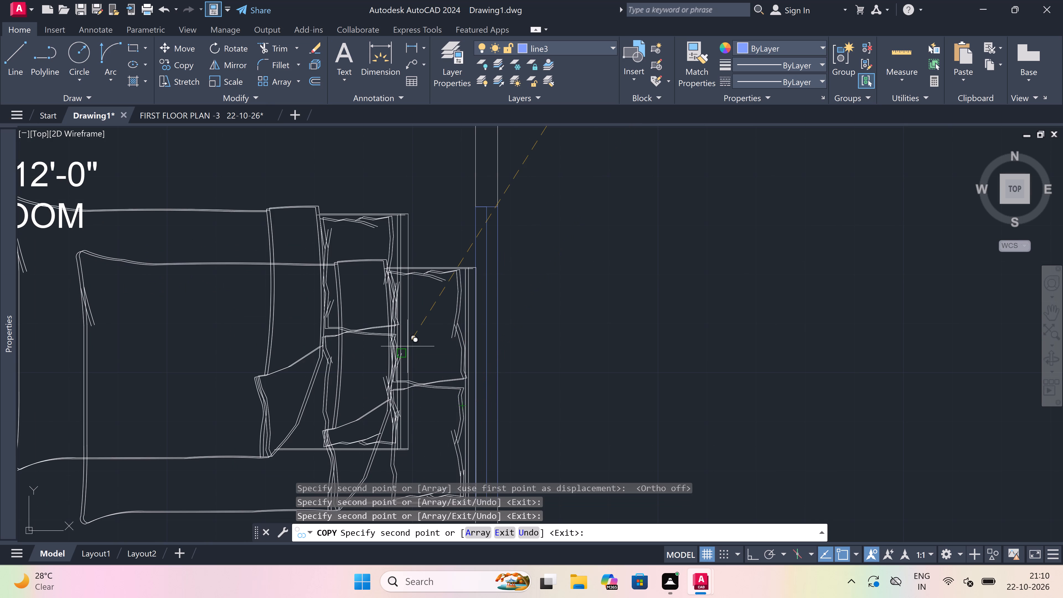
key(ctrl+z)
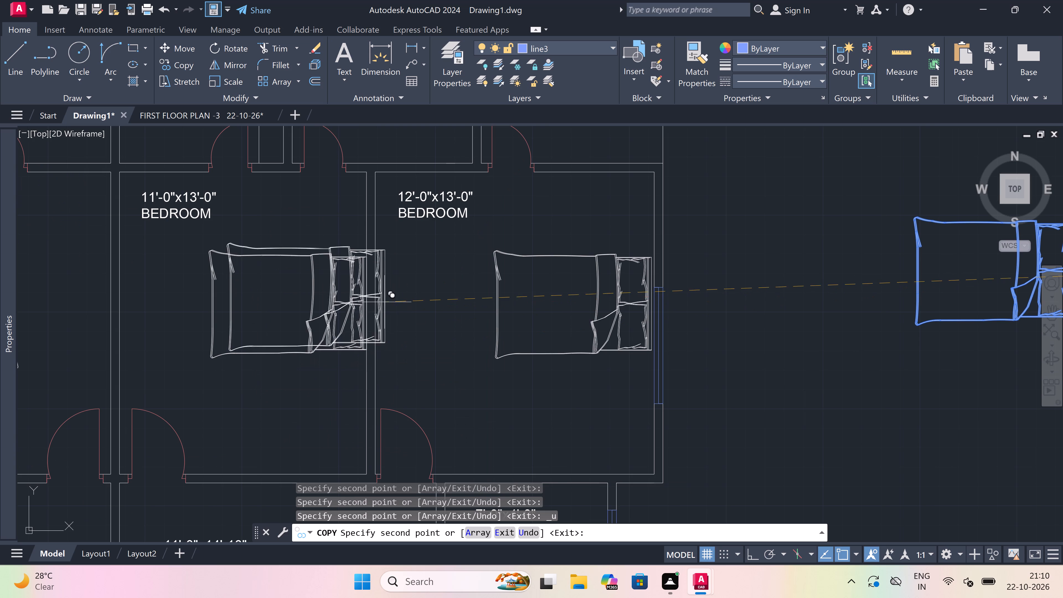
Copy the rotated bed into the 11'-0"x12'-0" BEDROOM south of the 7'-0"x4'-0" BATHROOM, with its headboard beside the east window.
scroll(365, 278, down, 5)
scroll(372, 332, up, 2)
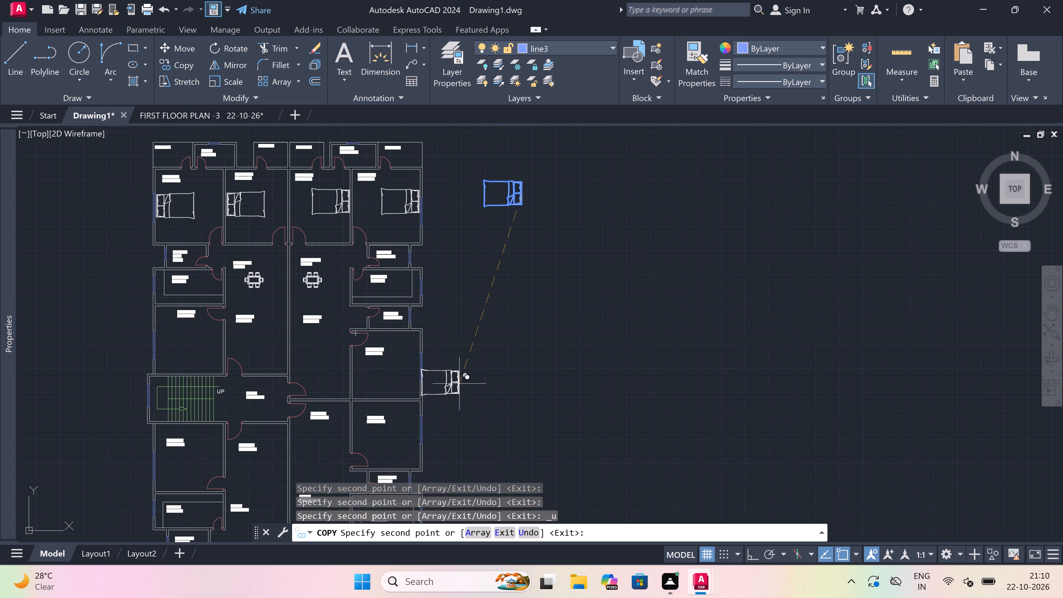
scroll(456, 399, up, 2)
scroll(356, 320, up, 2)
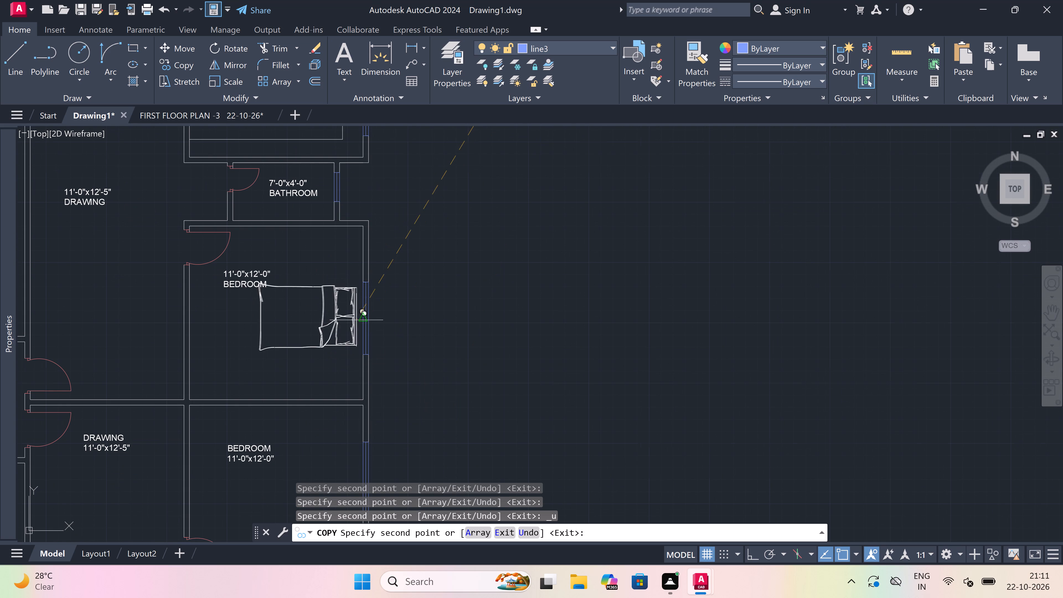
scroll(365, 359, up, 2)
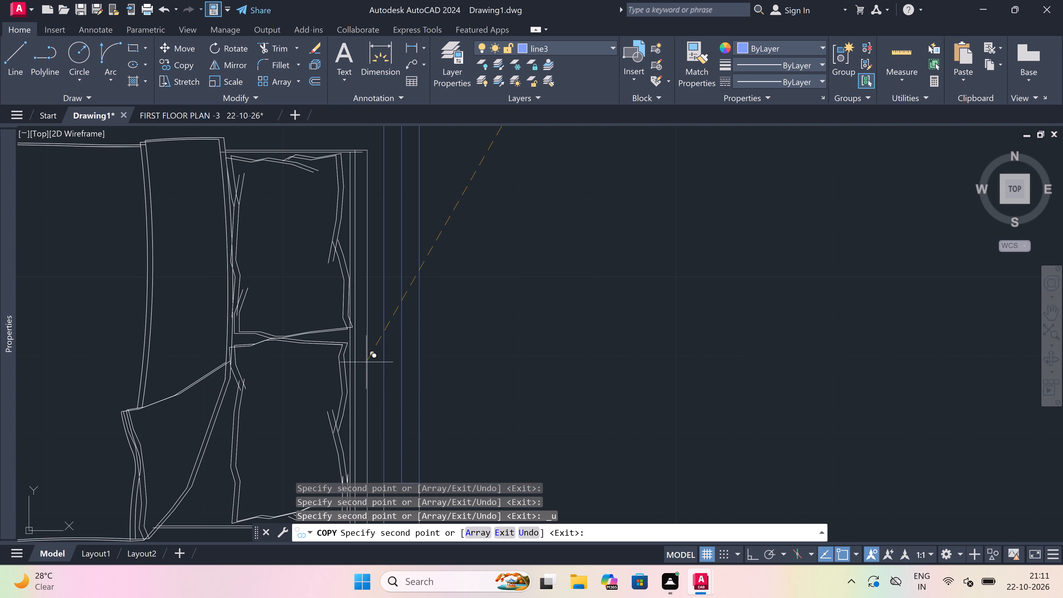
click(367, 365)
Place another bed copy in the adjoining 11'-0"x12'-0" BEDROOM directly to the south, with its headboard beside the east window.
scroll(370, 276, down, 7)
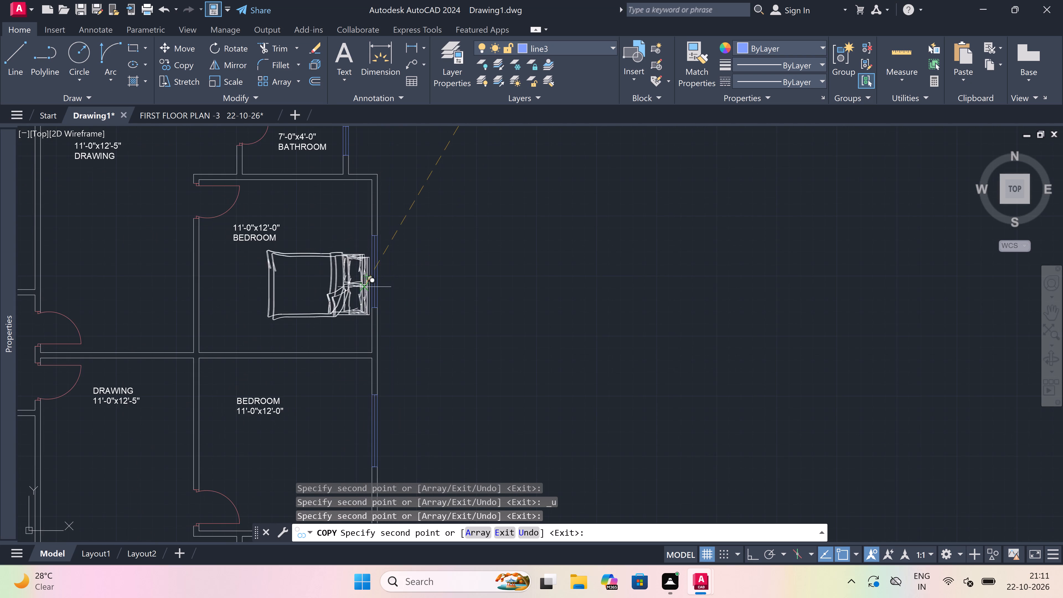
scroll(363, 287, down, 1)
scroll(365, 347, up, 2)
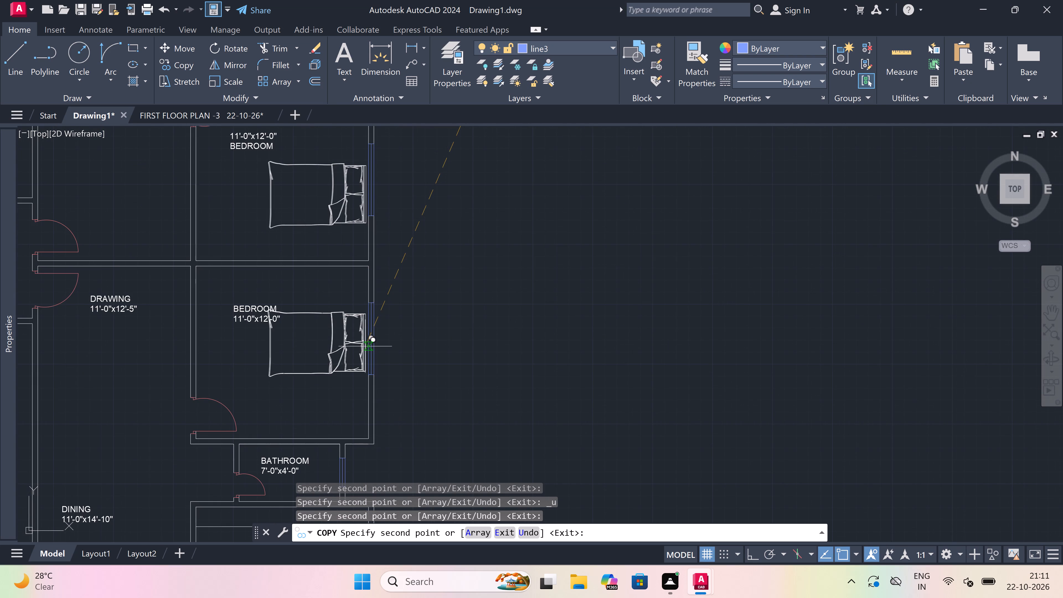
scroll(363, 332, up, 5)
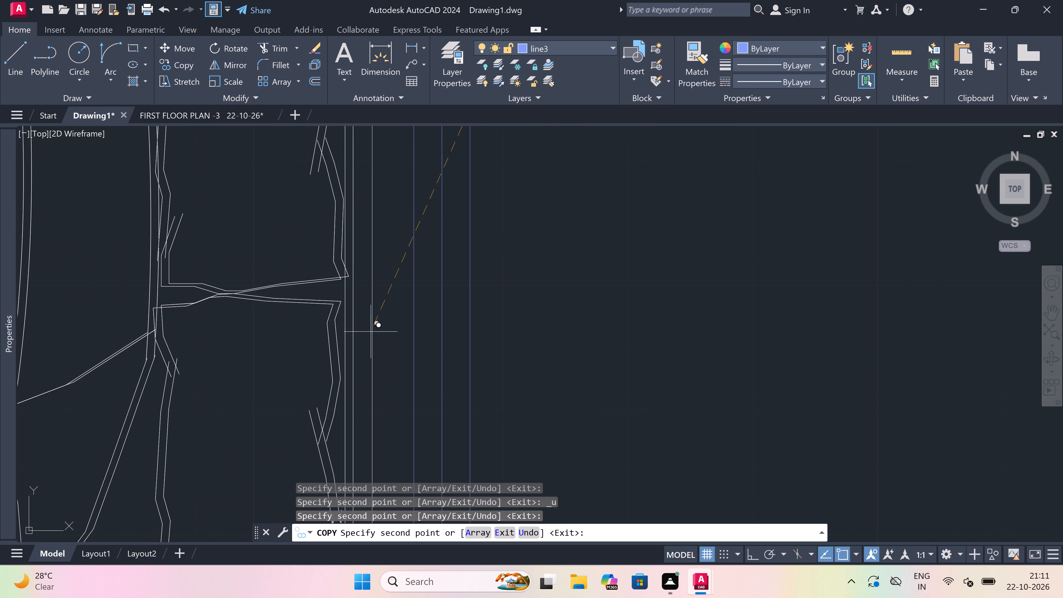
click(371, 332)
Place another bed copy in the southeast corner 12'-0"x13'-0" BEDROOM, with its headboard beside the east wall window.
scroll(371, 332, down, 7)
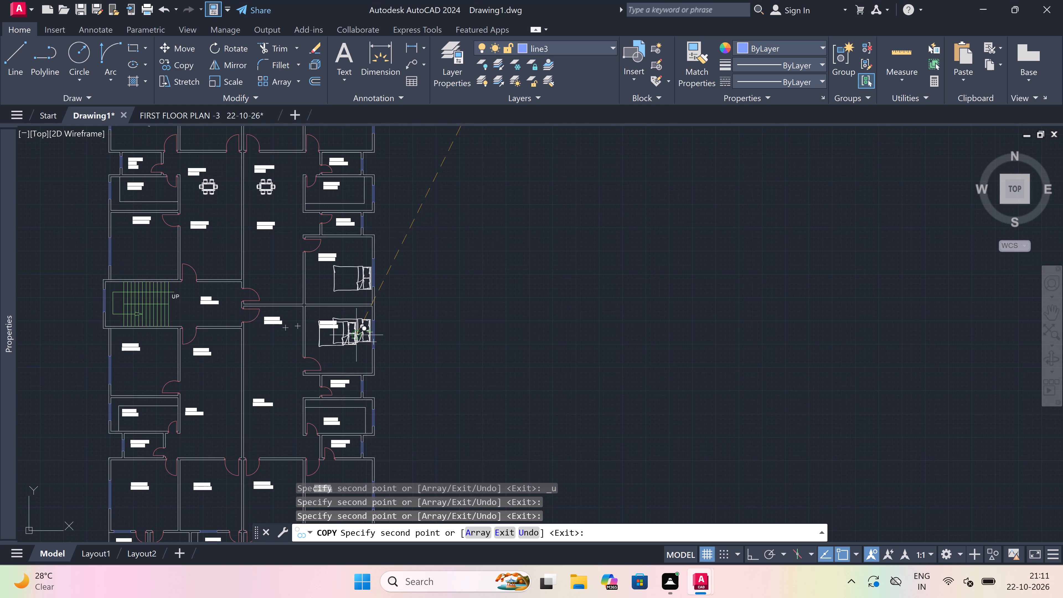
scroll(358, 333, down, 2)
scroll(337, 400, up, 2)
scroll(391, 392, up, 1)
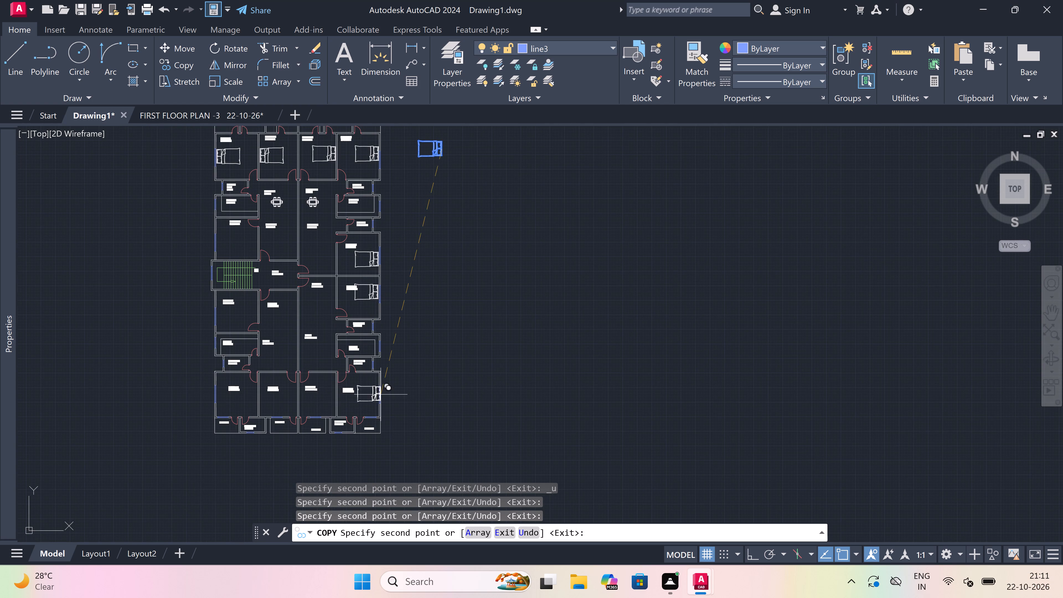
scroll(360, 399, up, 3)
scroll(383, 401, up, 1)
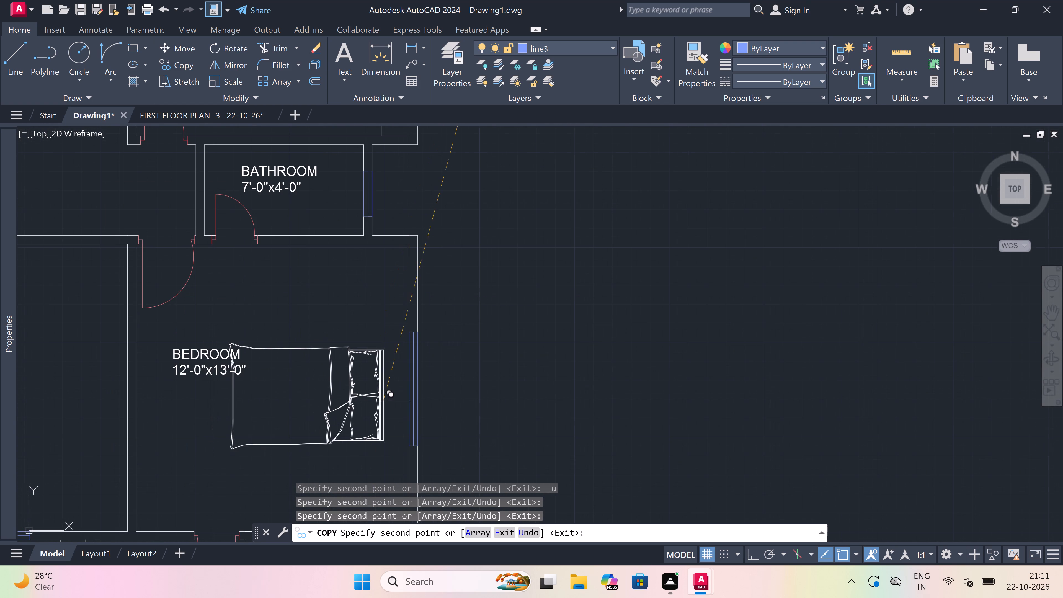
scroll(383, 401, up, 1)
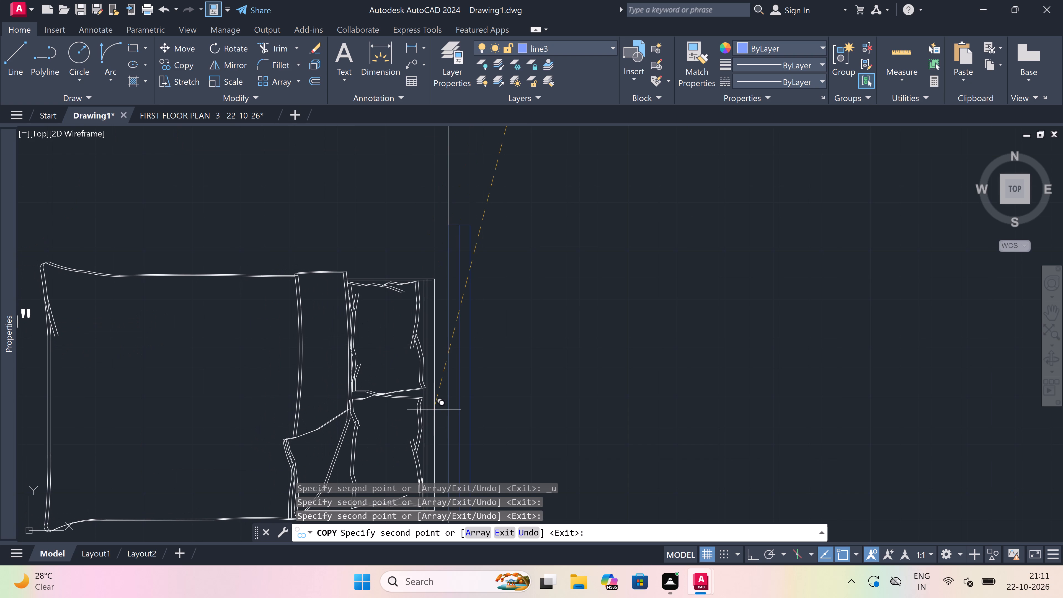
click(435, 410)
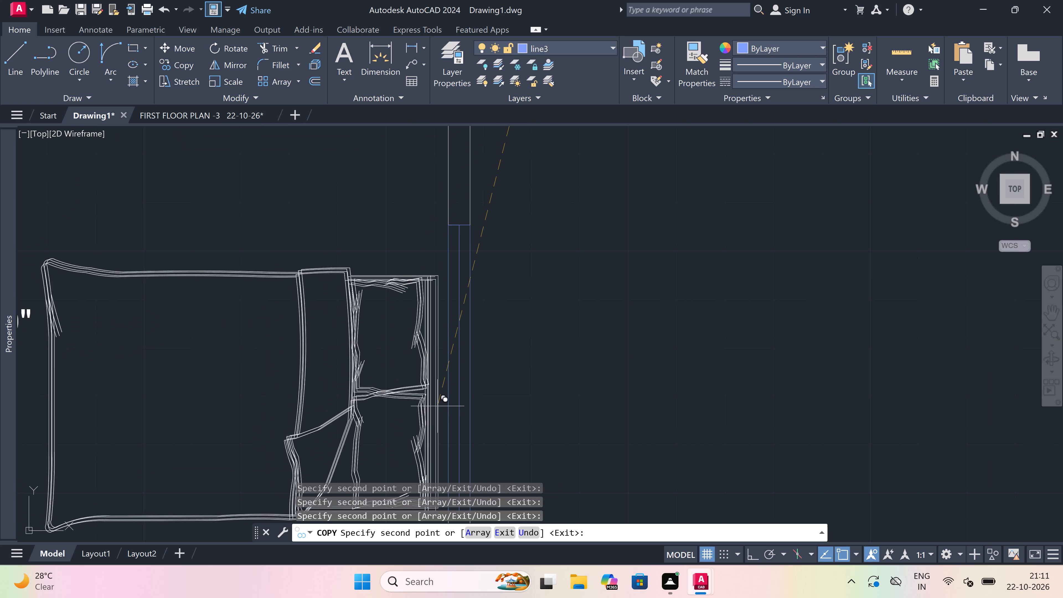
Place a final bed copy in the neighbouring southern 11'-0"xx13'-0" BEDROOM, with its headboard against the east wall, and finish copying.
scroll(435, 348, down, 6)
scroll(374, 364, up, 1)
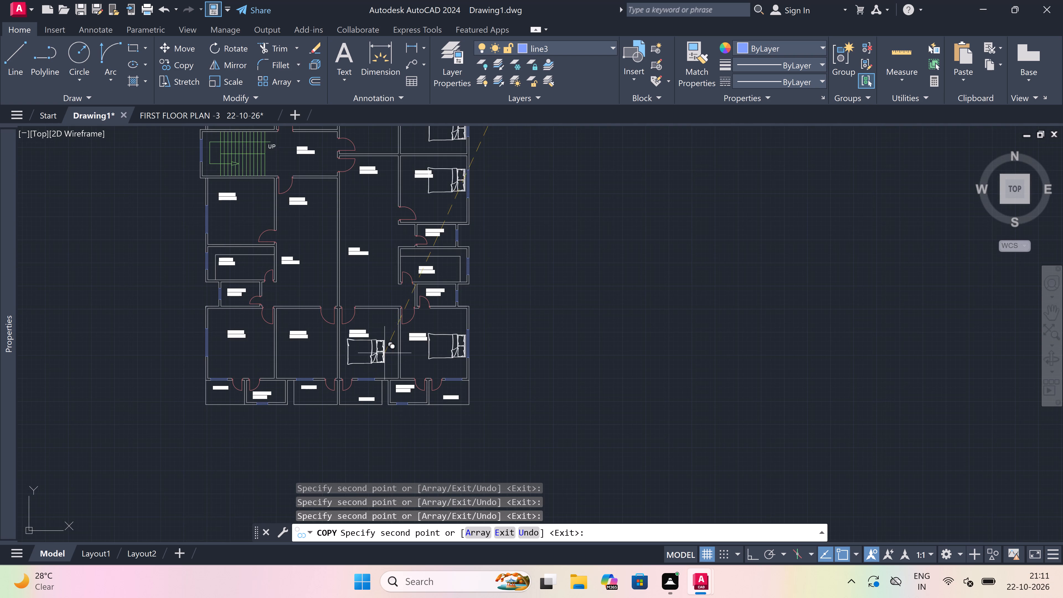
scroll(389, 347, up, 4)
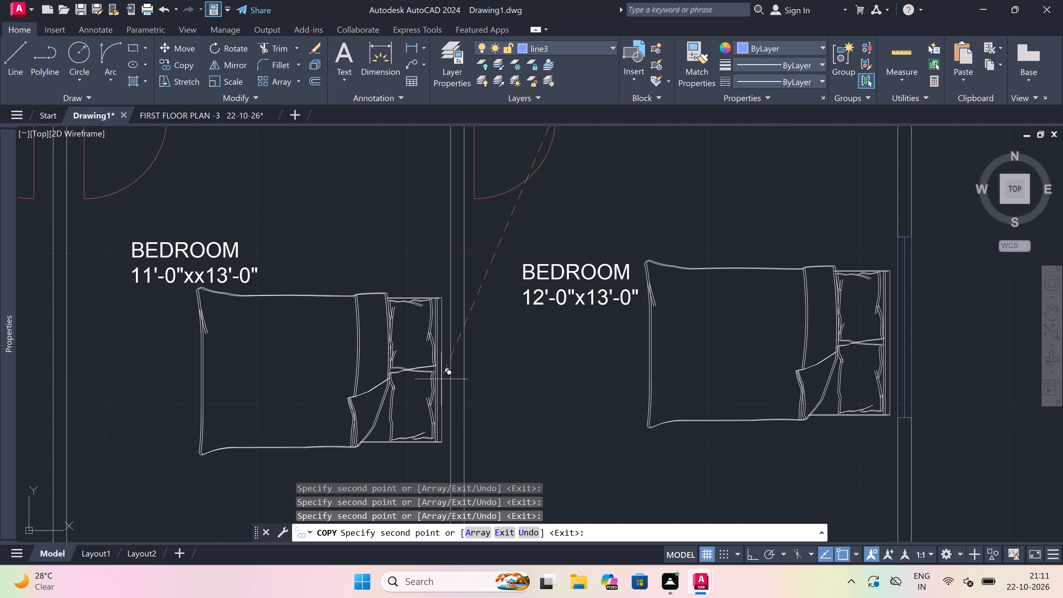
click(442, 379)
scroll(442, 372, down, 5)
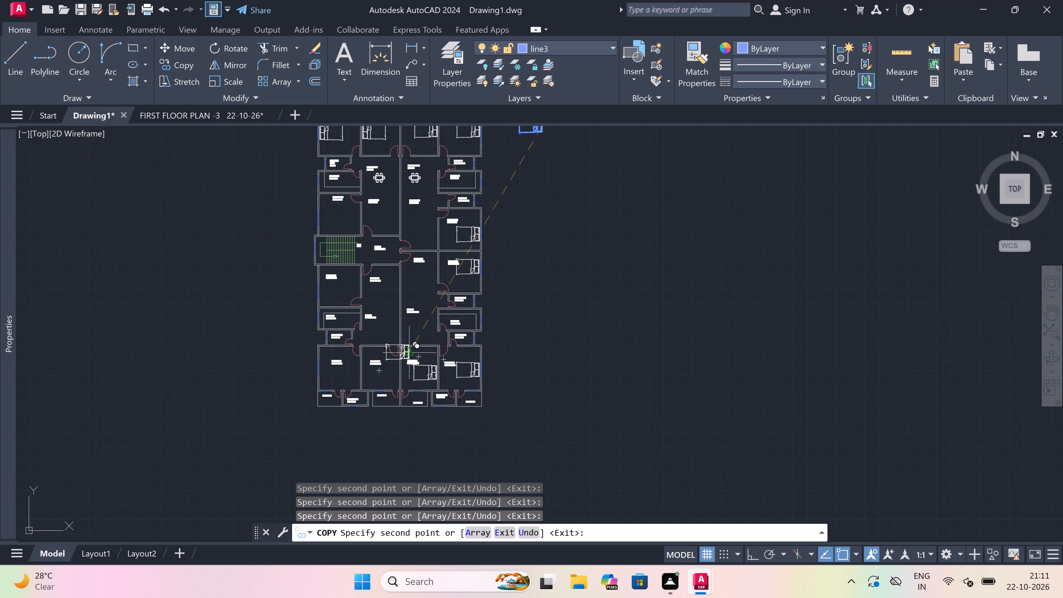
key(Escape)
Move the southern 11'-0"xx13'-0" BEDROOM label northeast, into the clear space above the bed.
scroll(409, 359, up, 3)
click(411, 365)
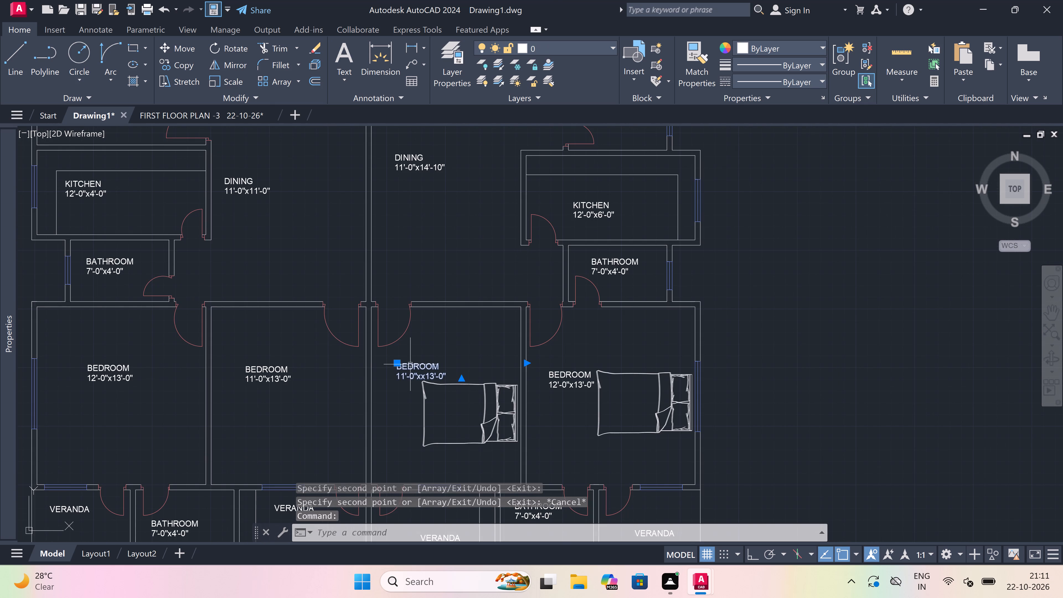
click(396, 364)
click(445, 333)
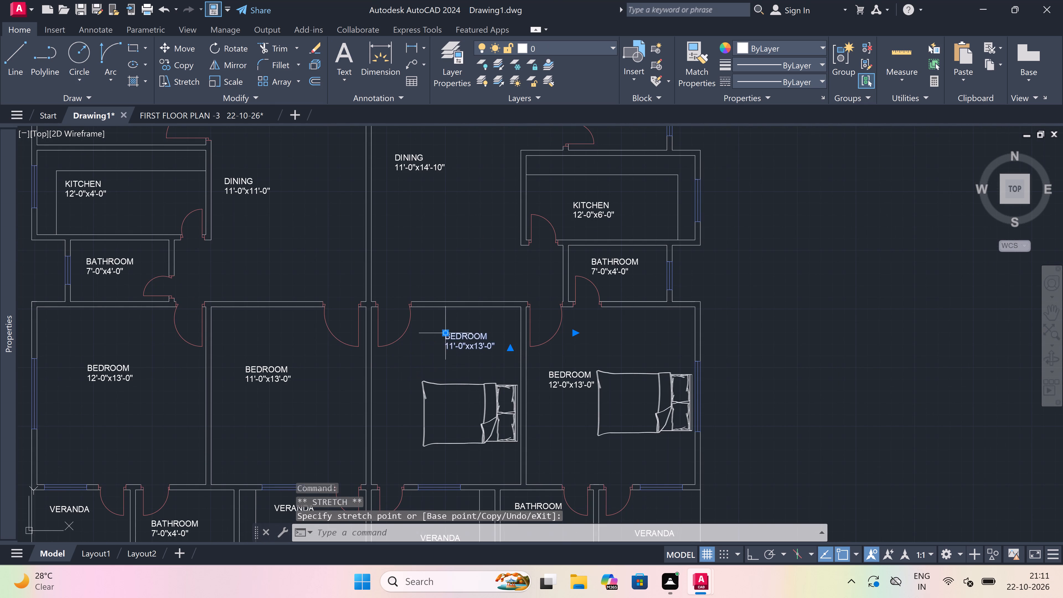
key(Escape)
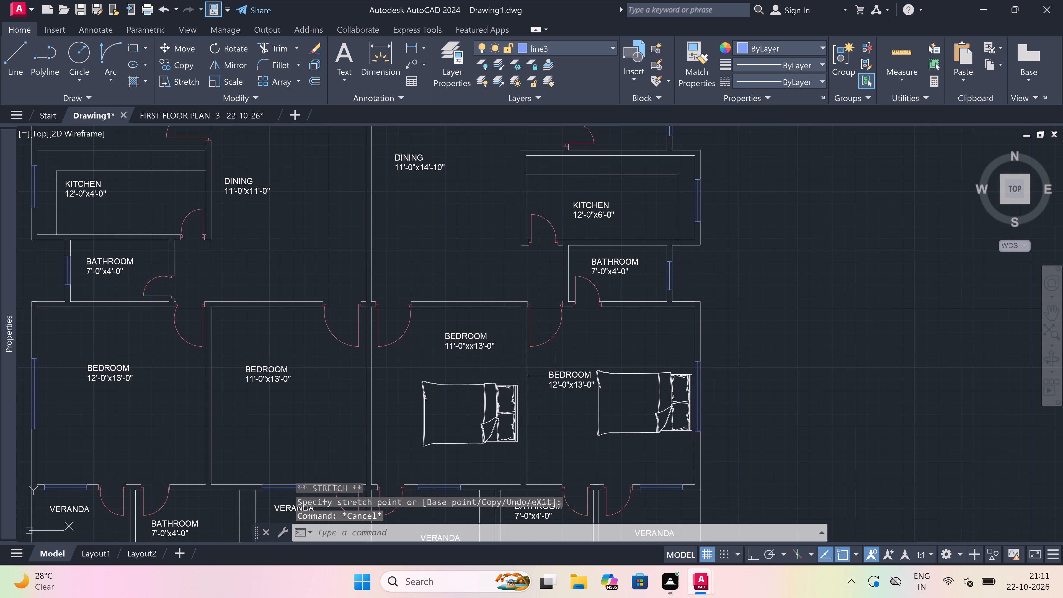
Move the southeast 12'-0"x13'-0" BEDROOM label northeast, clear of the bed and nearer the room's north wall.
click(554, 375)
drag(550, 366, 546, 368)
click(544, 375)
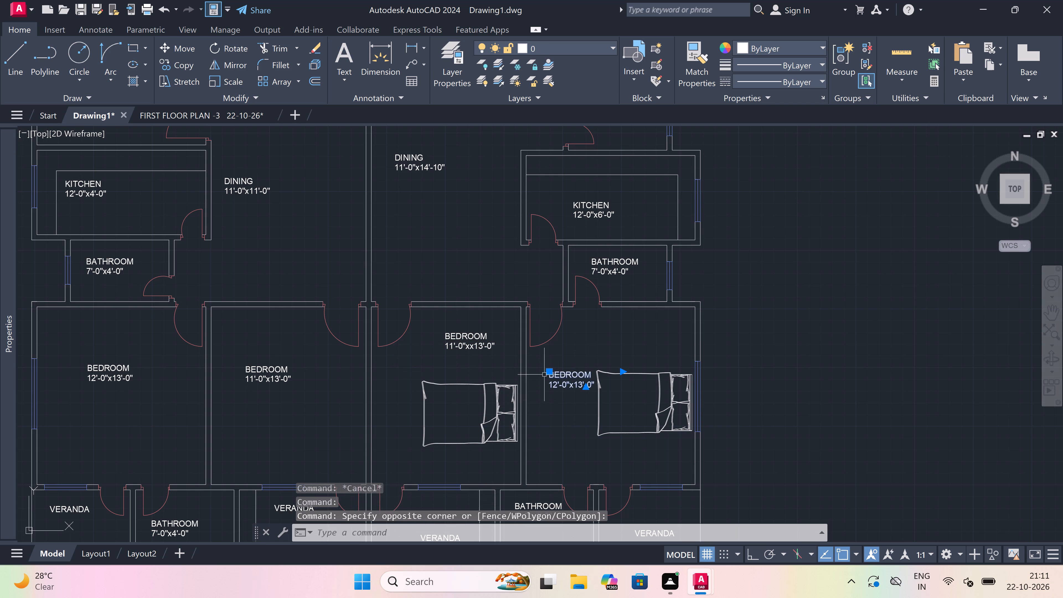
click(546, 370)
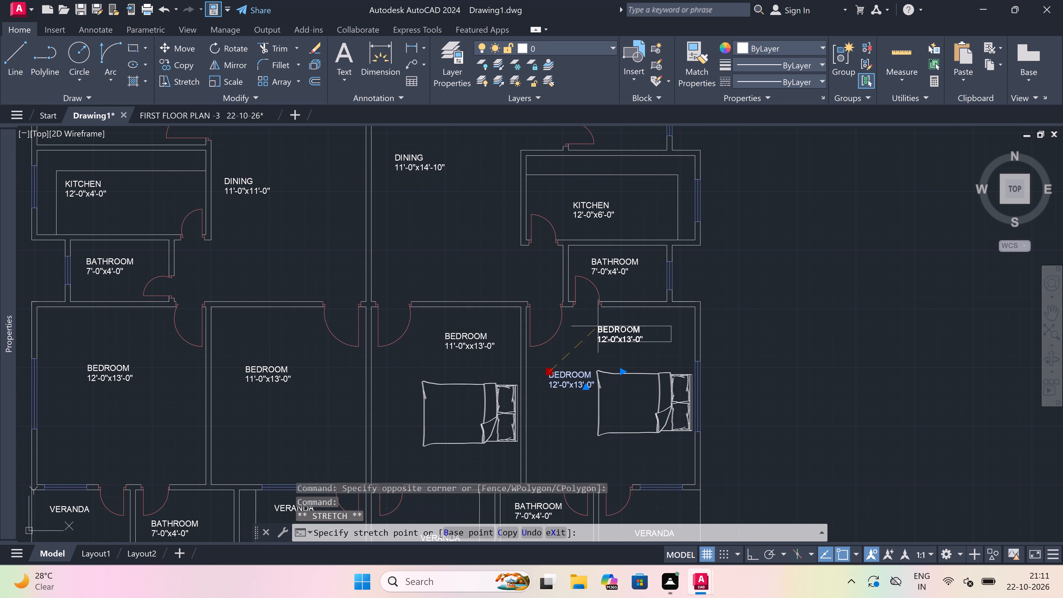
click(600, 324)
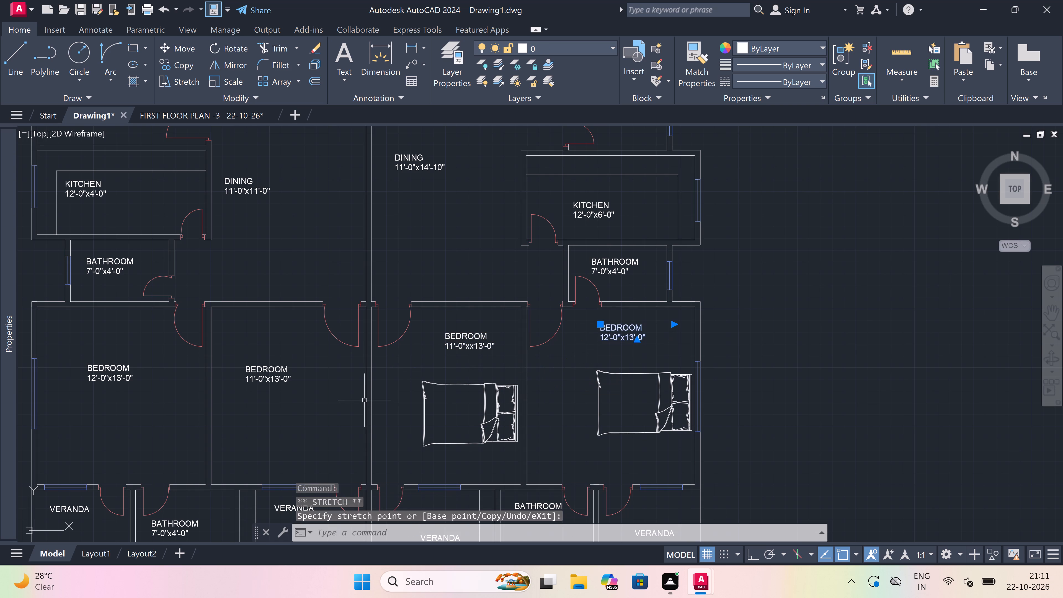
key(Escape)
Move the southern 11'-0"x13'-0" BEDROOM label up toward the northwest corner of its room.
scroll(361, 357, down, 2)
scroll(326, 367, up, 2)
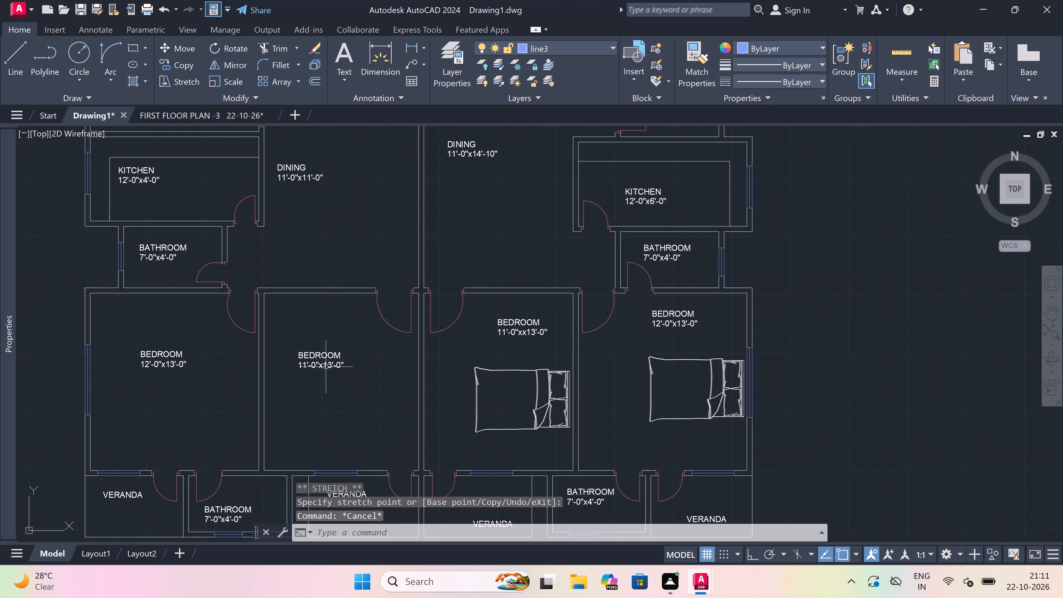
click(314, 364)
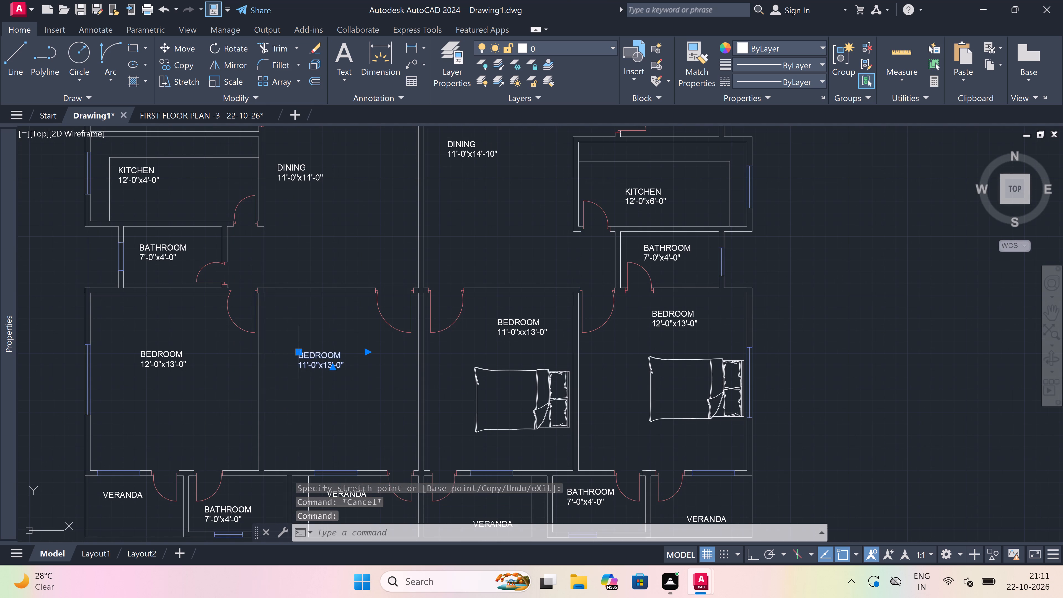
click(298, 354)
click(282, 313)
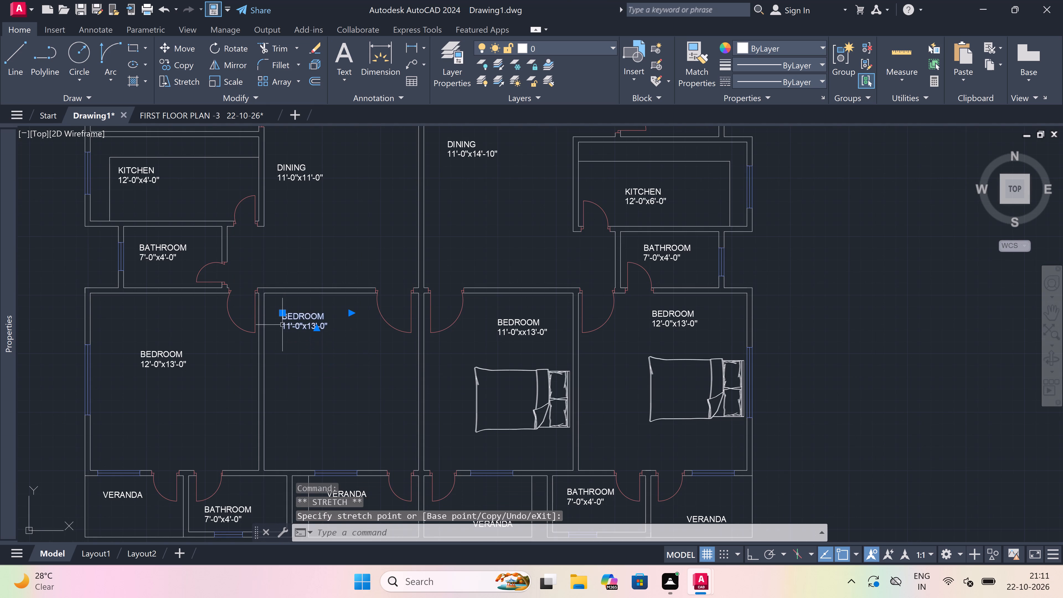
key(Escape)
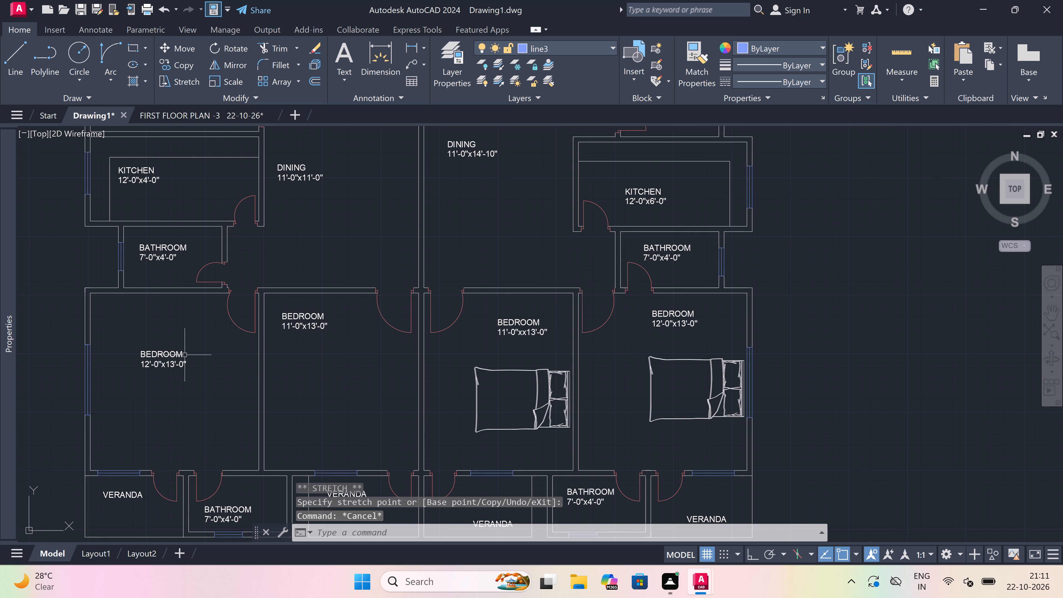
Move the southwest 12'-0"x13'-0" BEDROOM label up close to the north wall of its room.
click(185, 355)
click(154, 349)
click(142, 353)
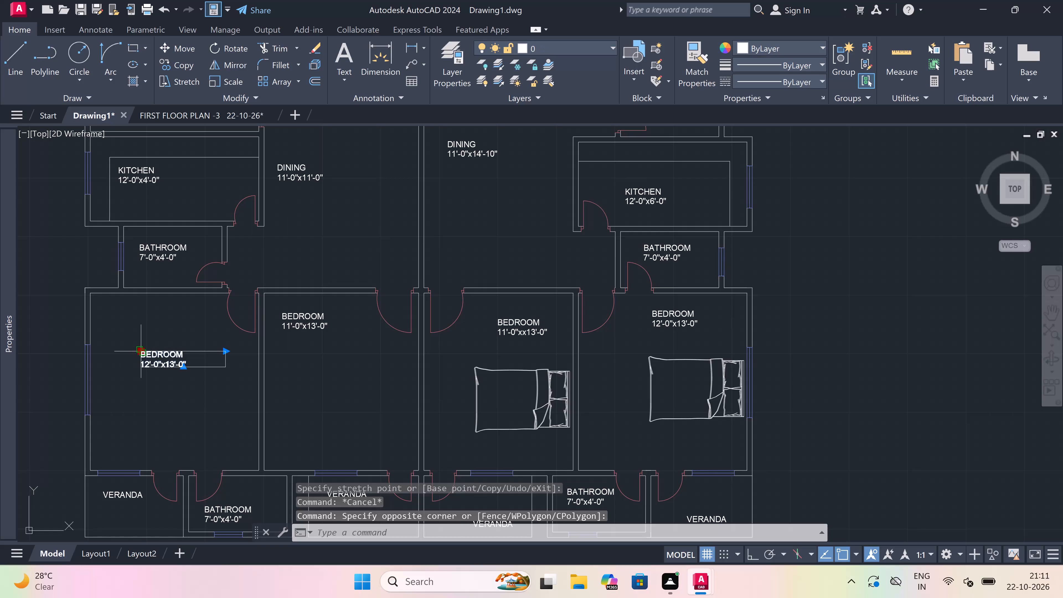
click(129, 303)
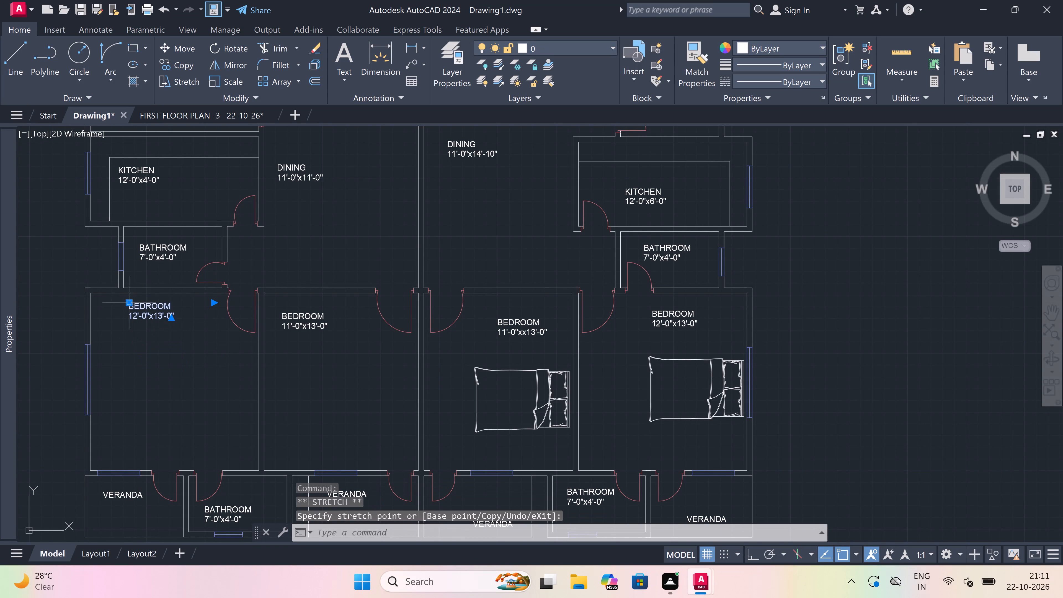
key(Escape)
Rotate the spare bed outside the plan by 180° with Ortho on so its headboard faces west.
scroll(294, 346, down, 2)
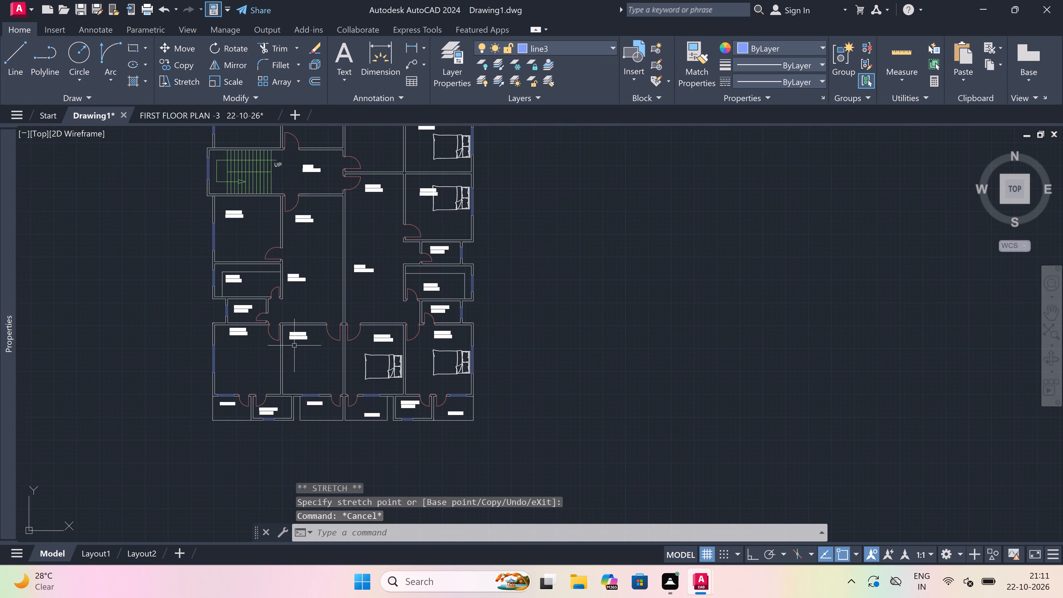
scroll(296, 405, up, 2)
scroll(299, 404, down, 3)
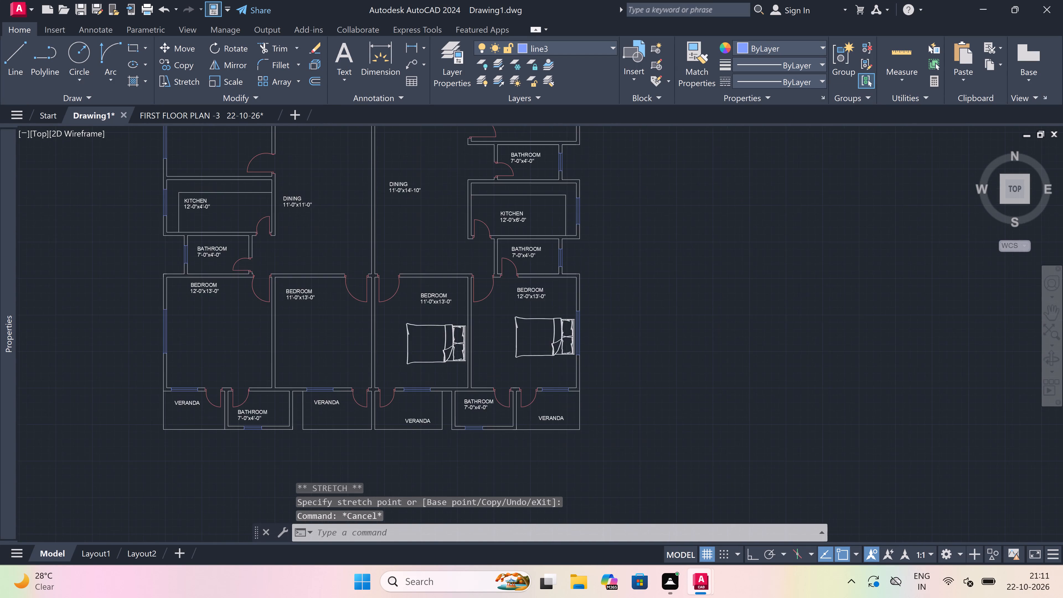
scroll(298, 403, down, 1)
scroll(354, 238, up, 1)
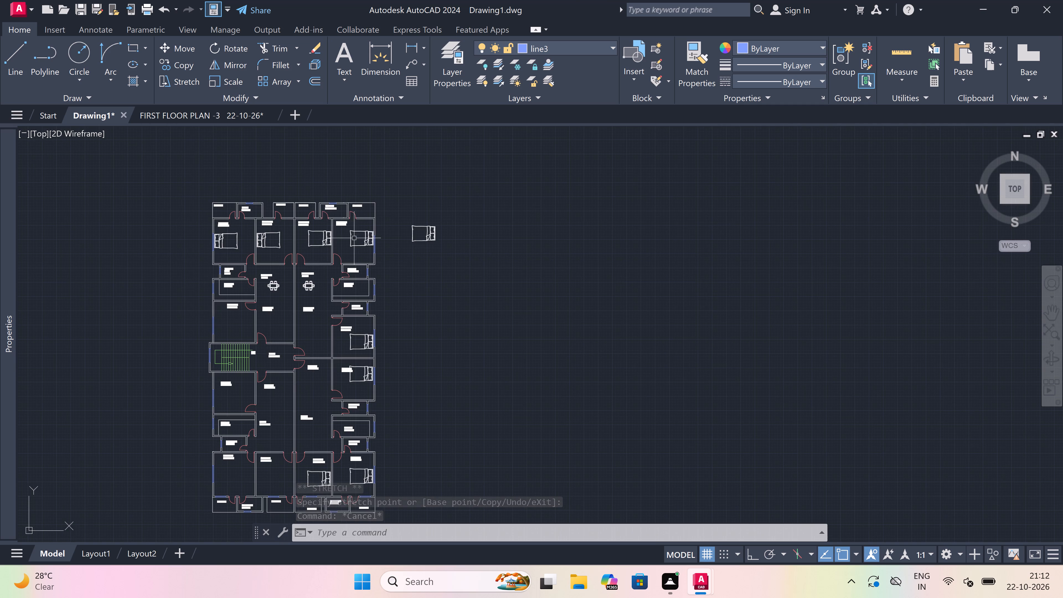
scroll(451, 211, up, 2)
click(446, 218)
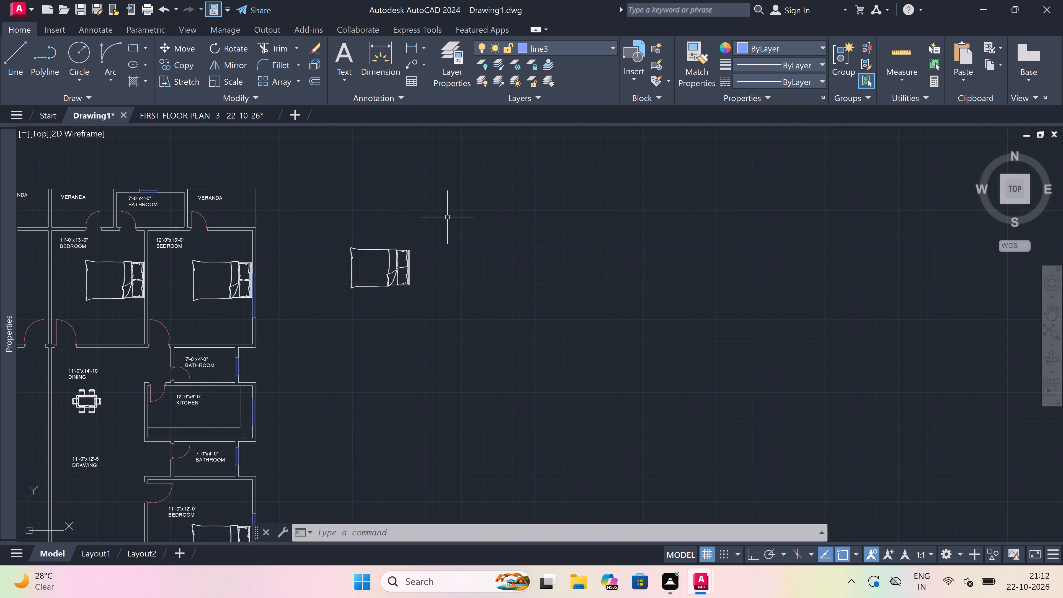
drag(306, 342, 303, 334)
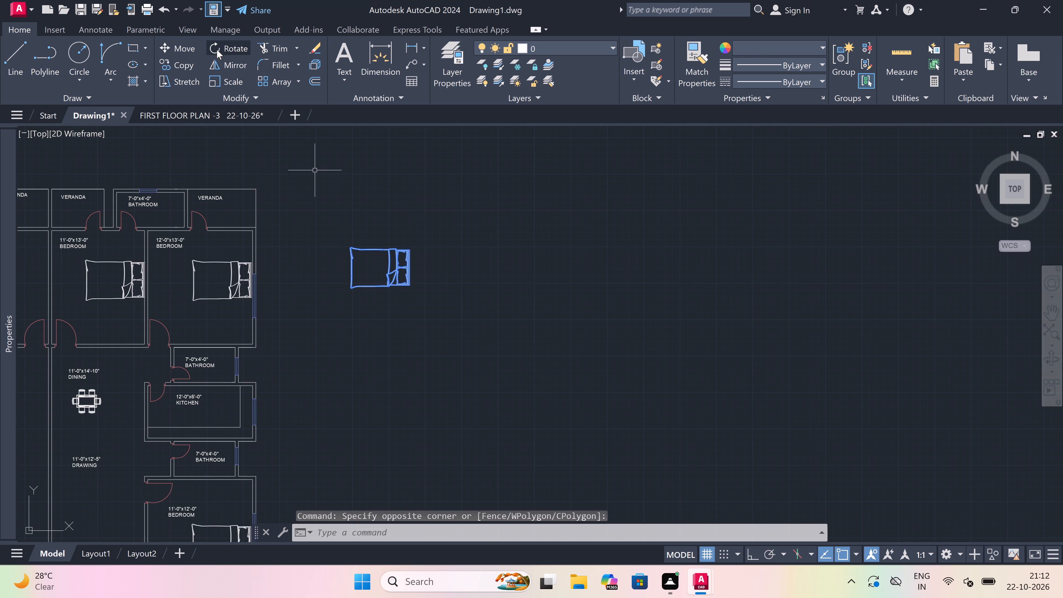
click(232, 47)
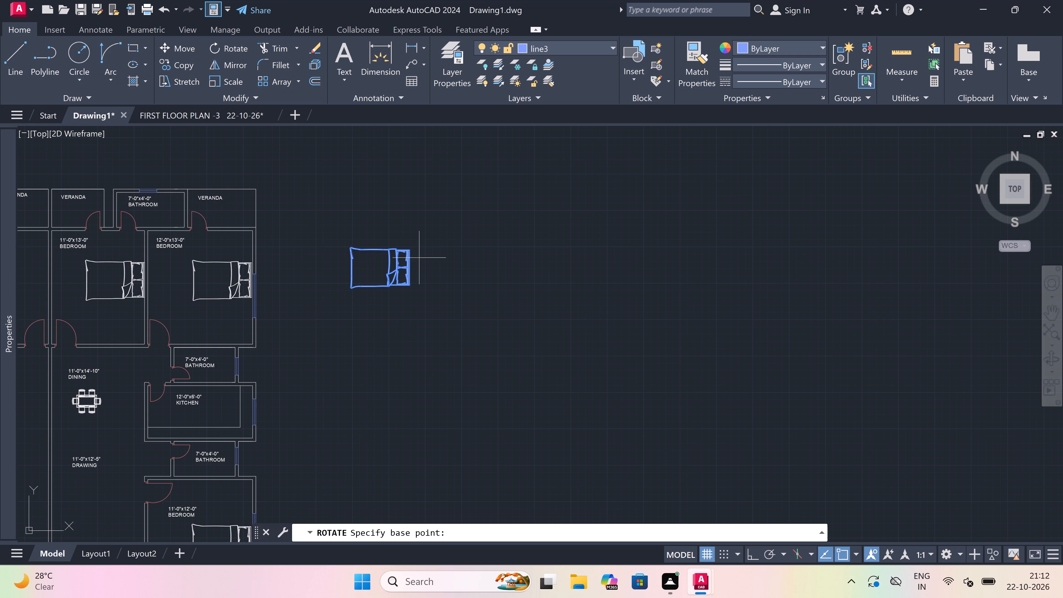
drag(418, 260, 418, 256)
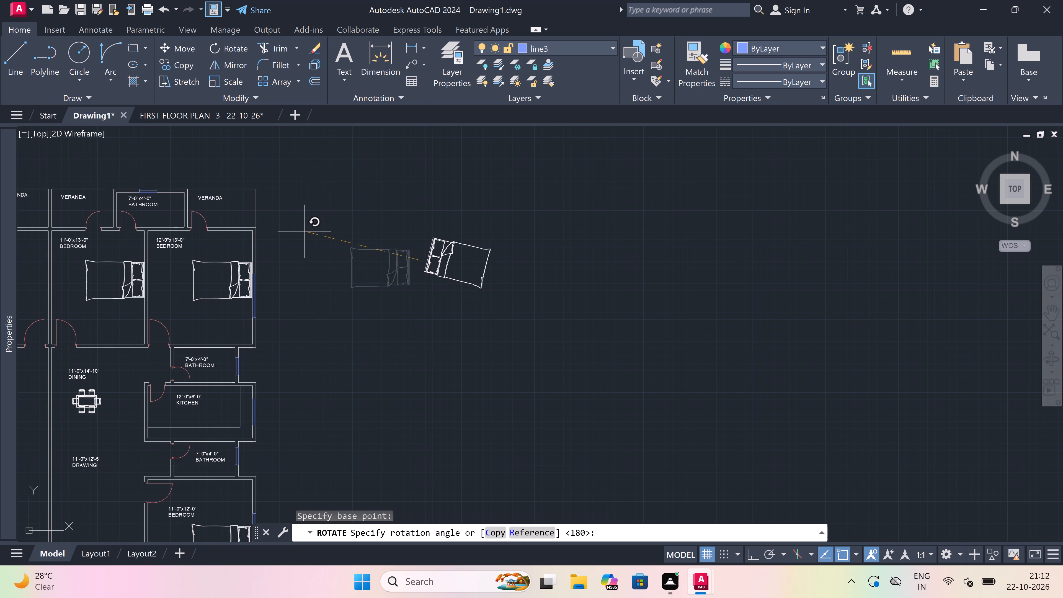
key(F8)
drag(308, 276, 313, 274)
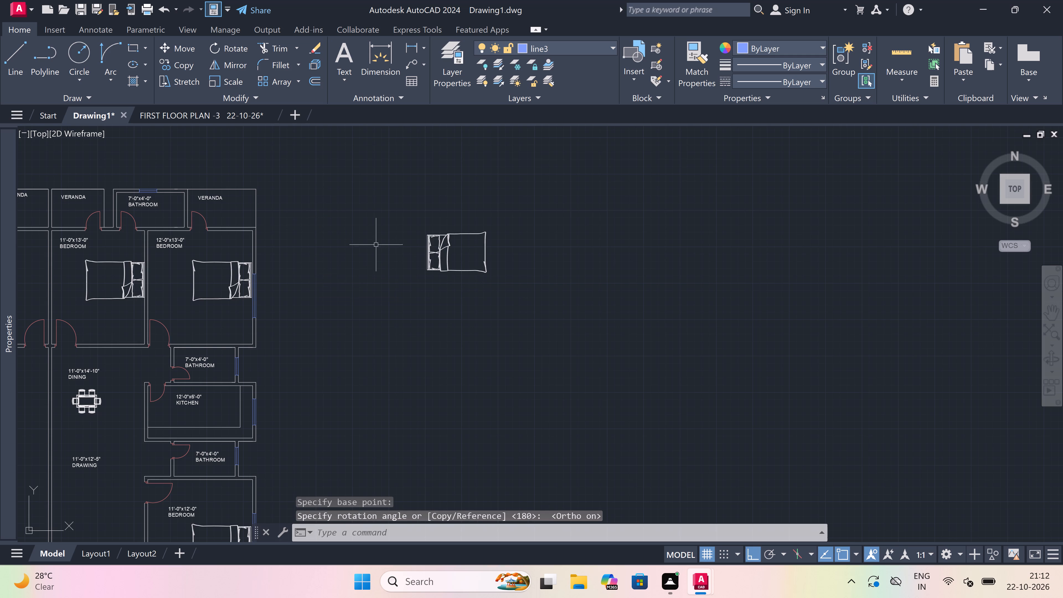
Copy the spare bed with Ortho off into the west 11'-0"x12'-0" BEDROOM north of the staircase, headboard near the west wall.
click(515, 210)
click(431, 282)
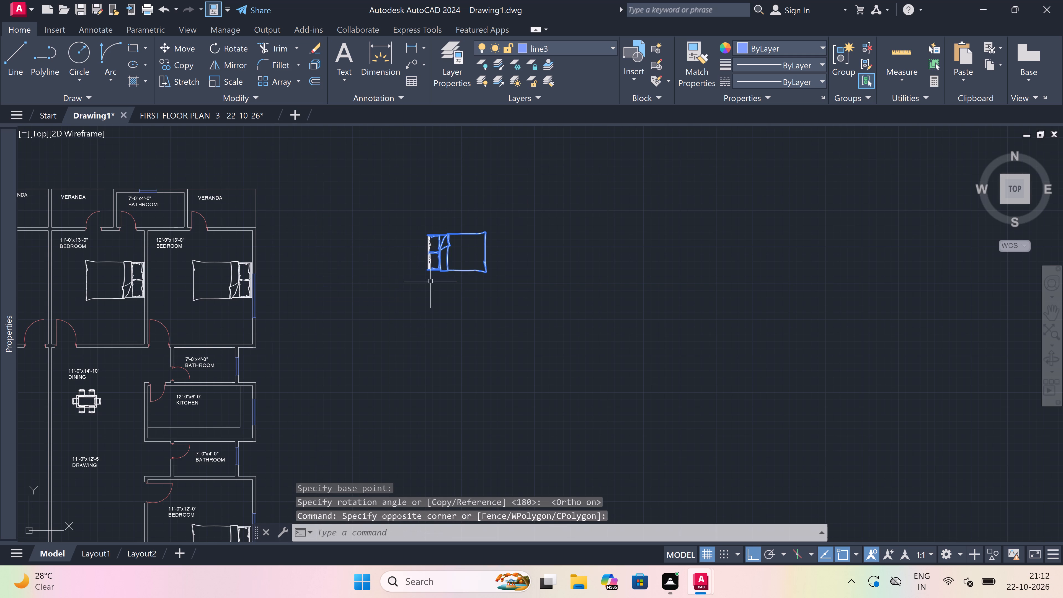
click(483, 215)
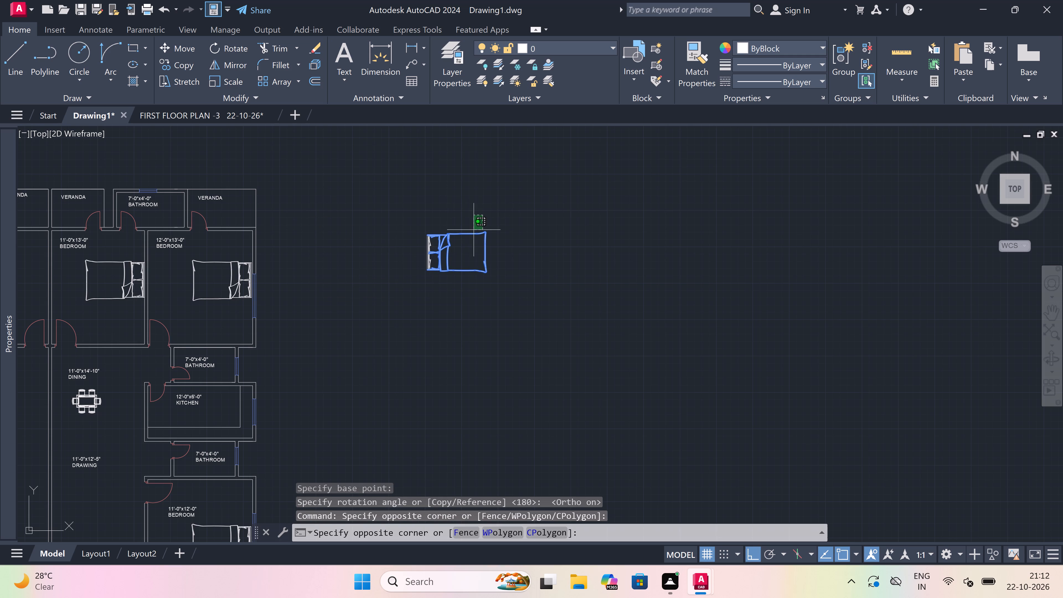
click(377, 295)
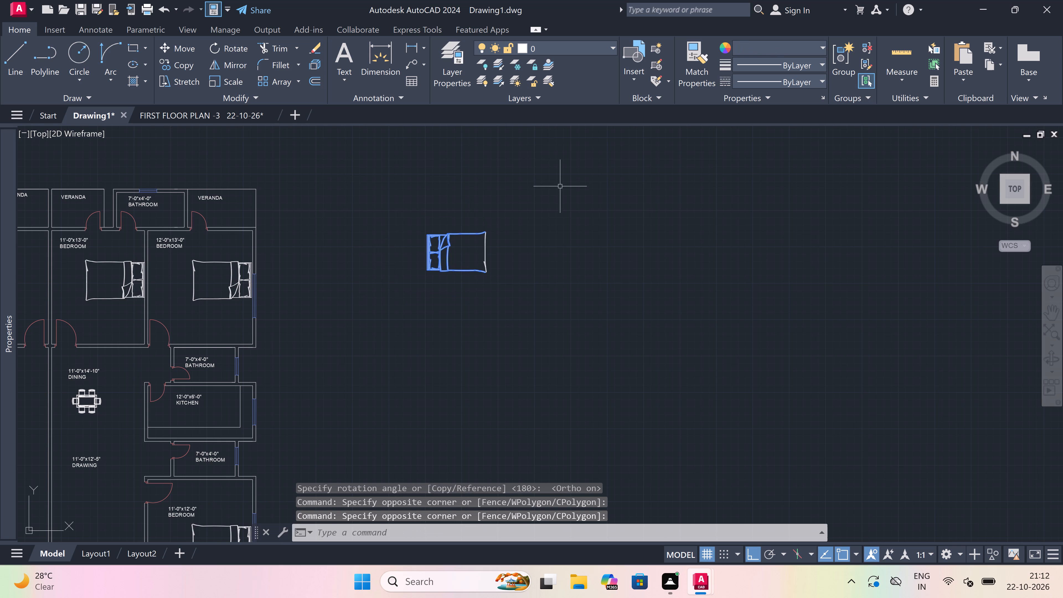
drag(560, 186, 558, 190)
click(386, 300)
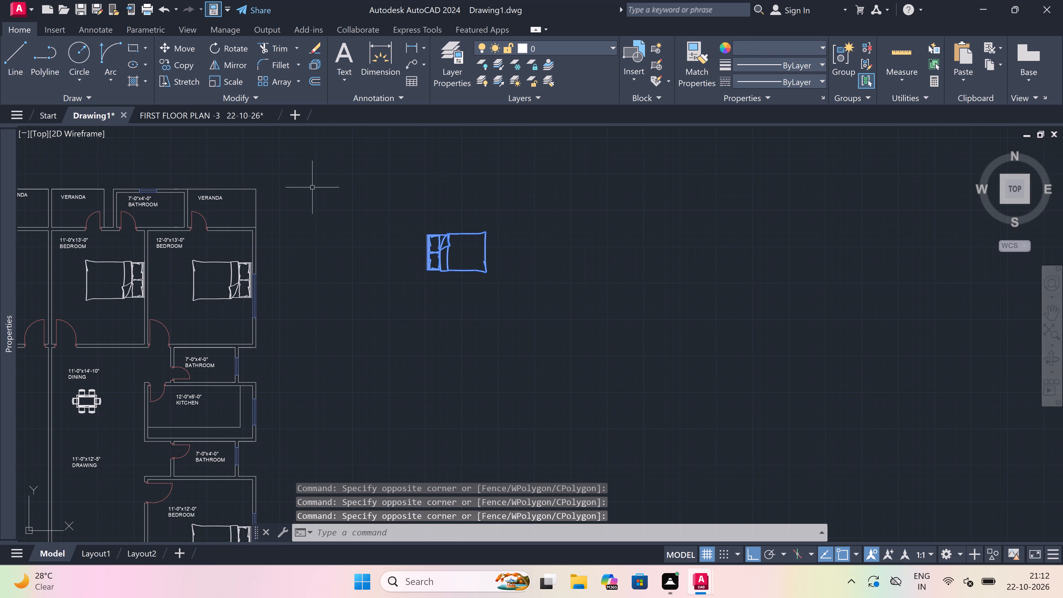
click(171, 65)
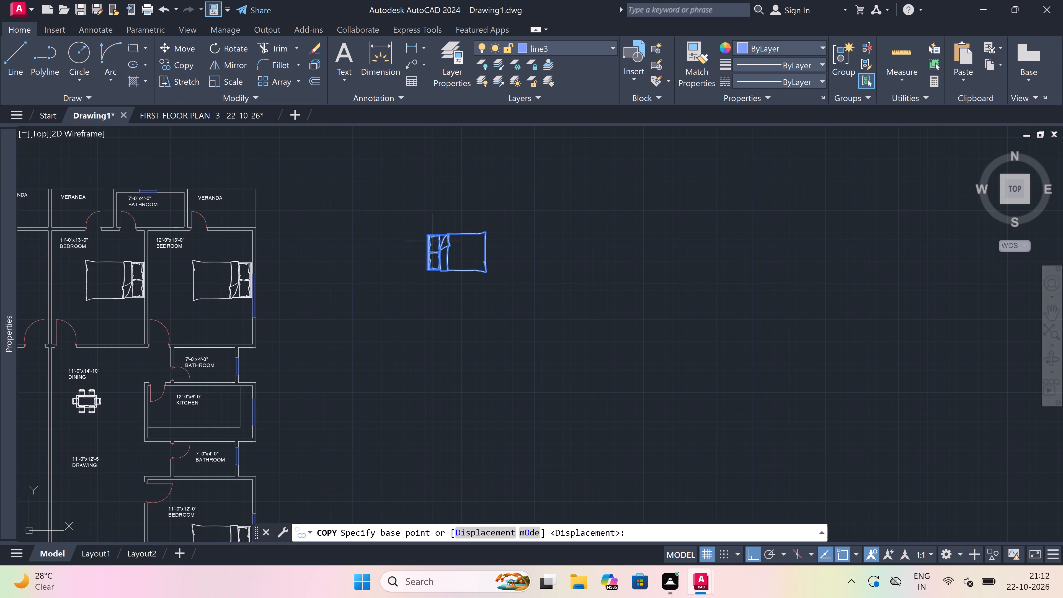
click(427, 255)
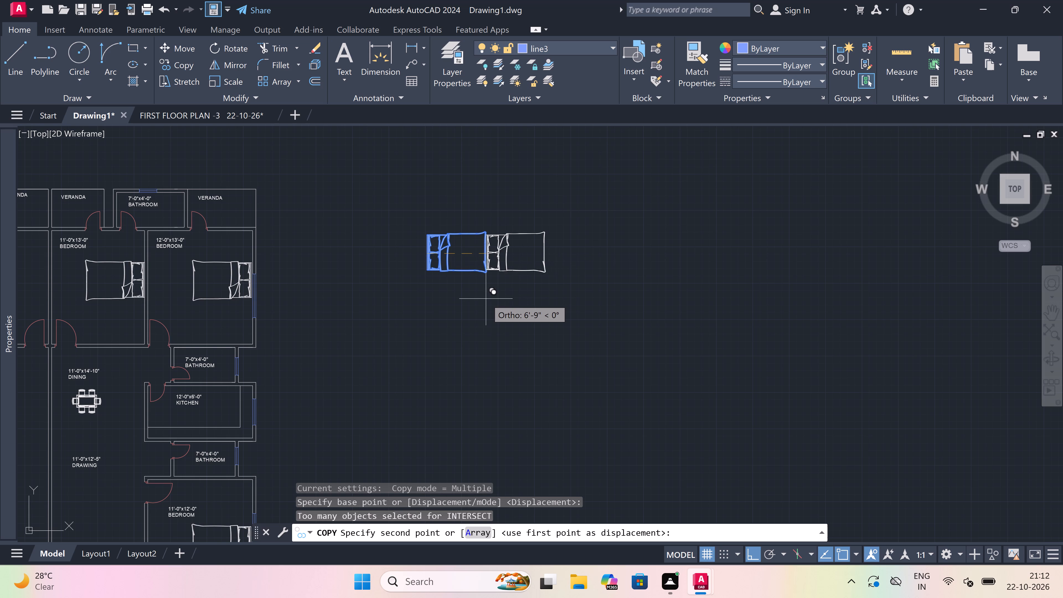
key(F8)
scroll(472, 293, down, 4)
scroll(376, 356, up, 1)
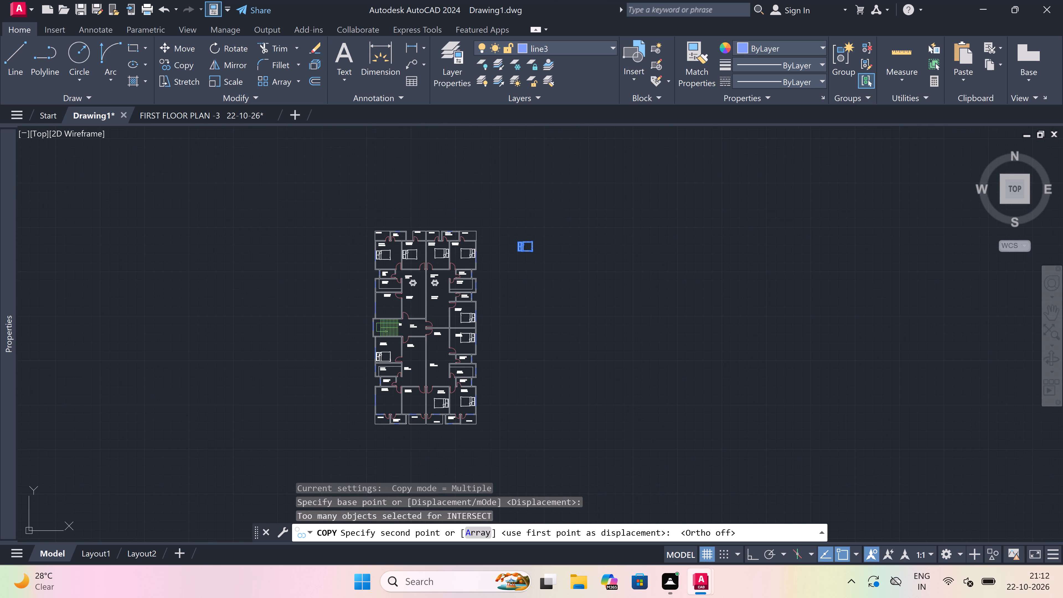
scroll(386, 230, up, 2)
scroll(390, 249, down, 1)
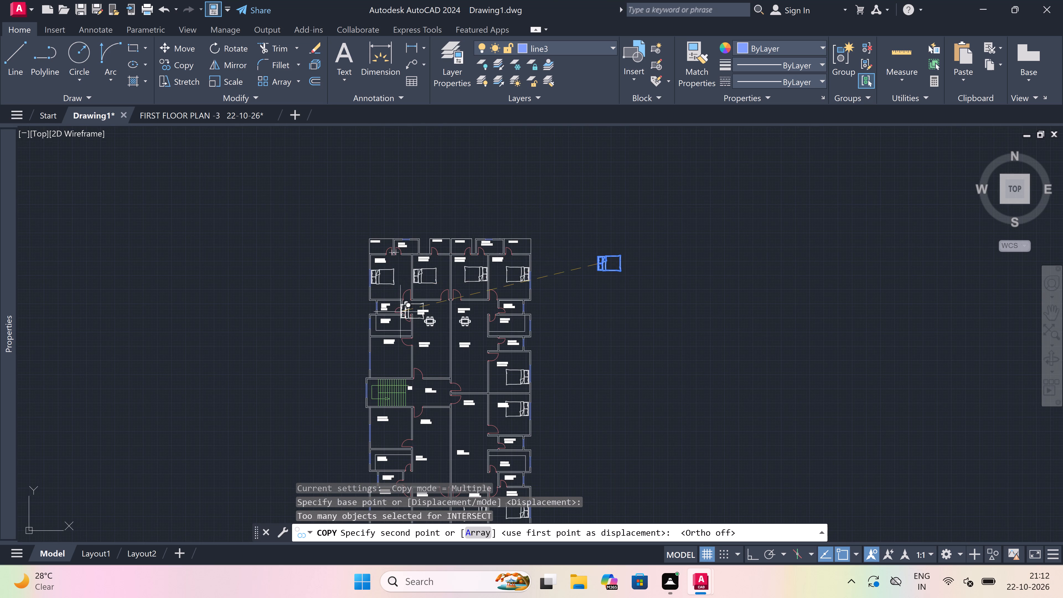
scroll(401, 349, up, 2)
scroll(335, 388, up, 1)
scroll(319, 362, up, 1)
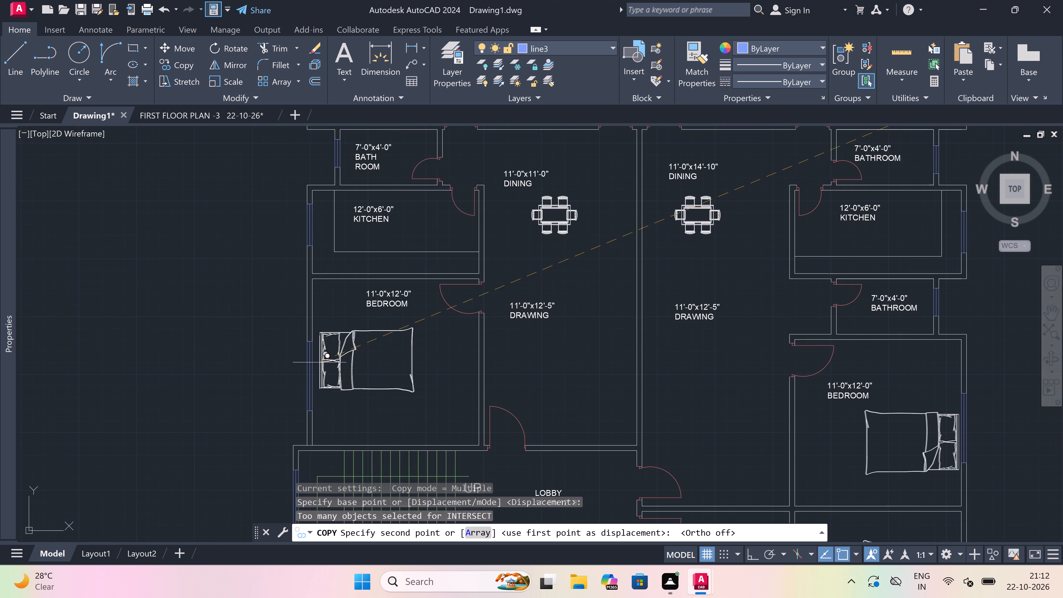
scroll(314, 376, up, 2)
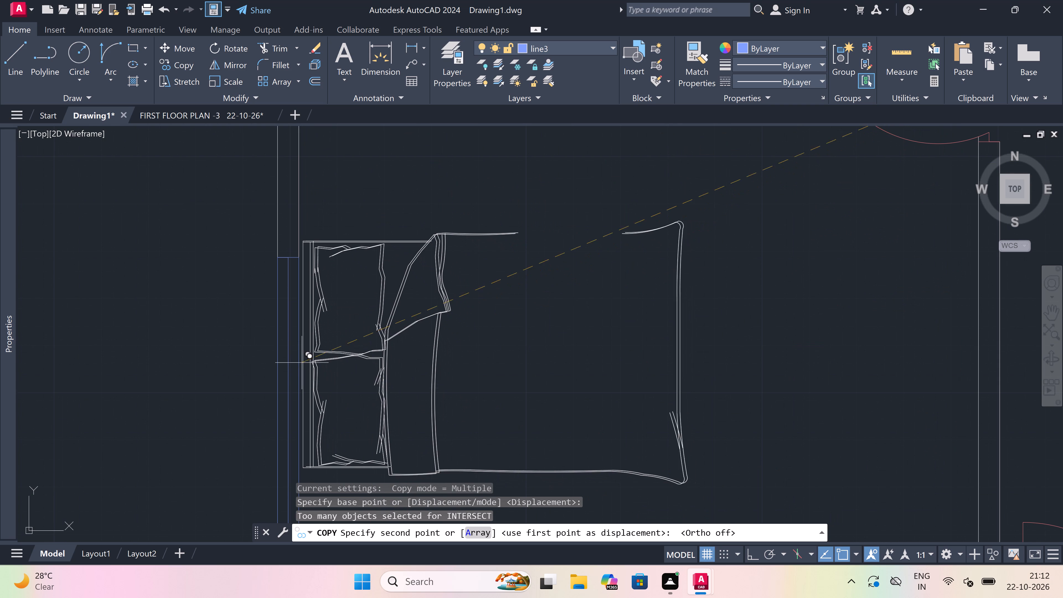
scroll(295, 363, up, 1)
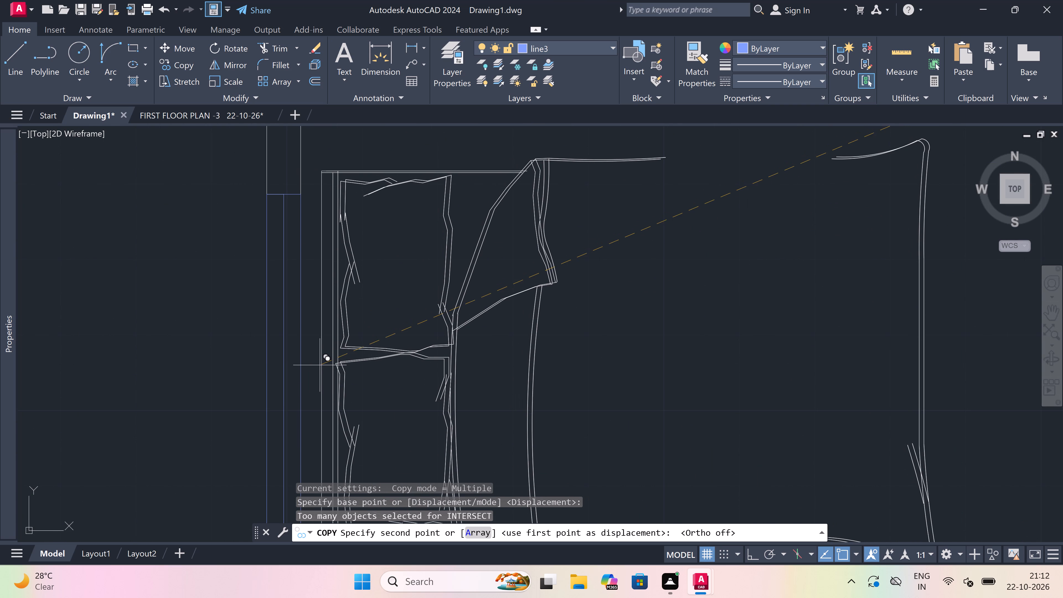
click(313, 355)
Place another bed copy in the west 11'-0"x12'-0" BEDROOM south of the staircase, headboard near the west wall.
scroll(322, 285, down, 3)
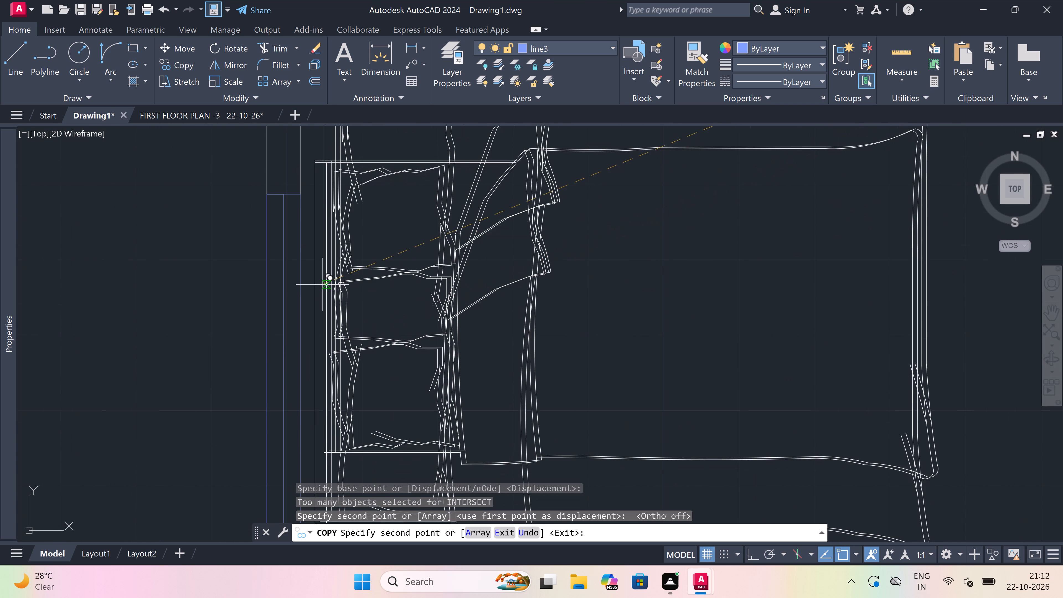
scroll(322, 285, down, 4)
scroll(321, 428, up, 2)
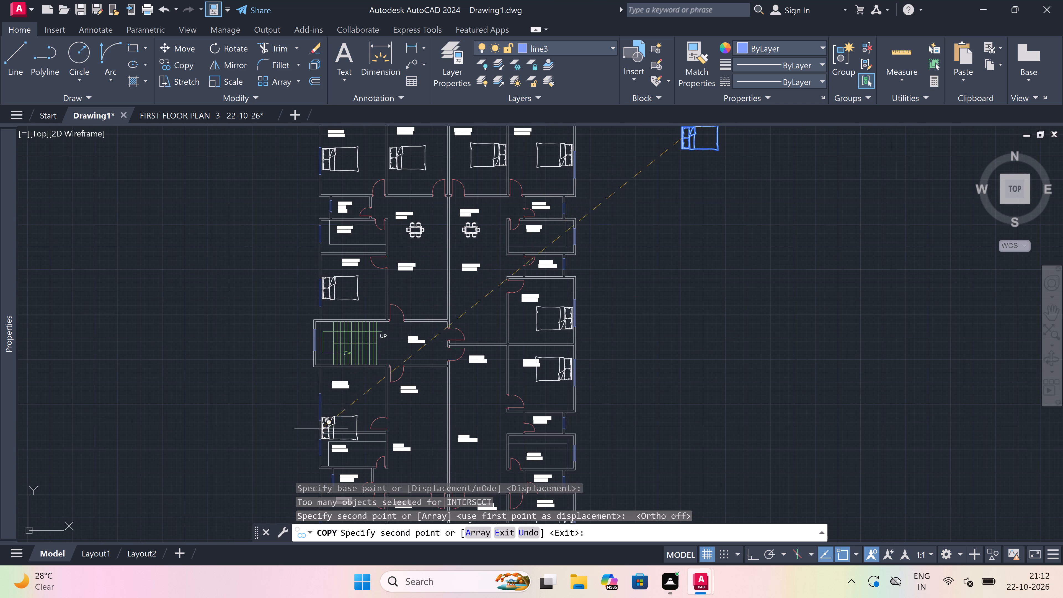
scroll(324, 365, up, 6)
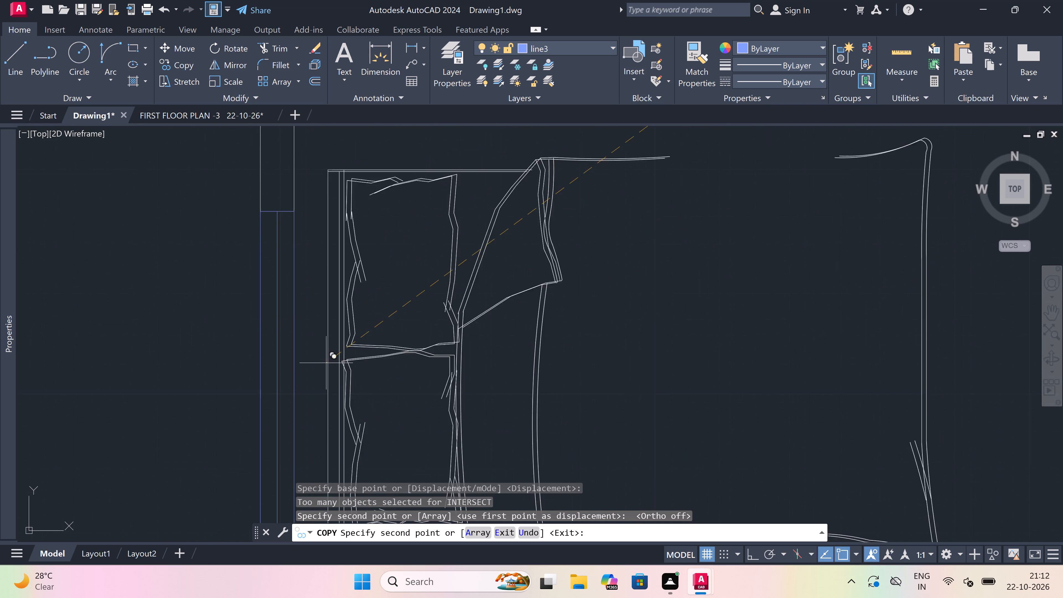
click(301, 359)
Place another bed copy in the southwest 12'-0"x13'-0" BEDROOM, headboard near the west wall and clear of the room label.
scroll(301, 292, down, 5)
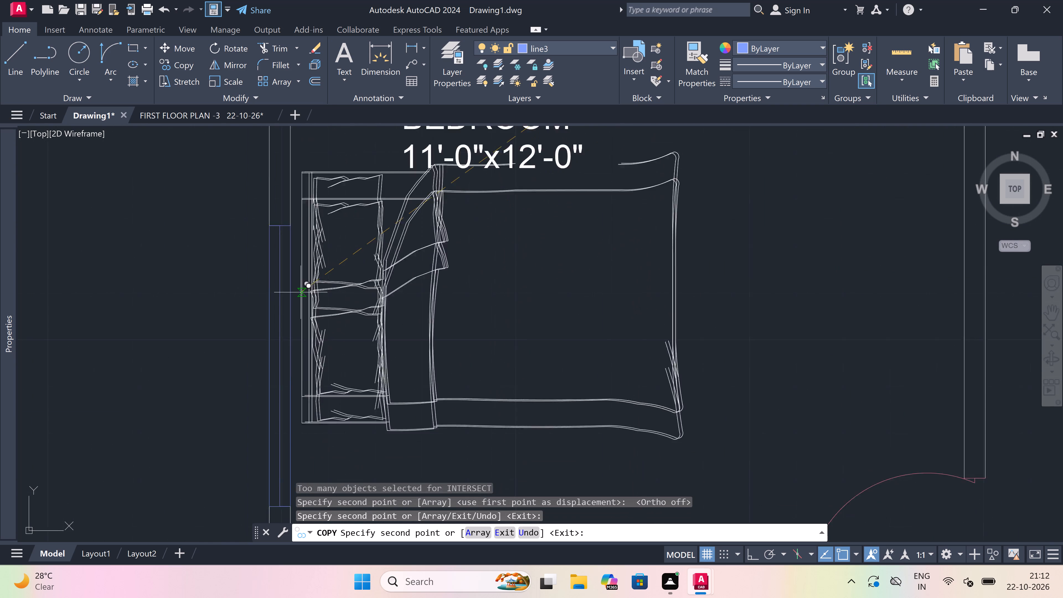
scroll(300, 291, down, 4)
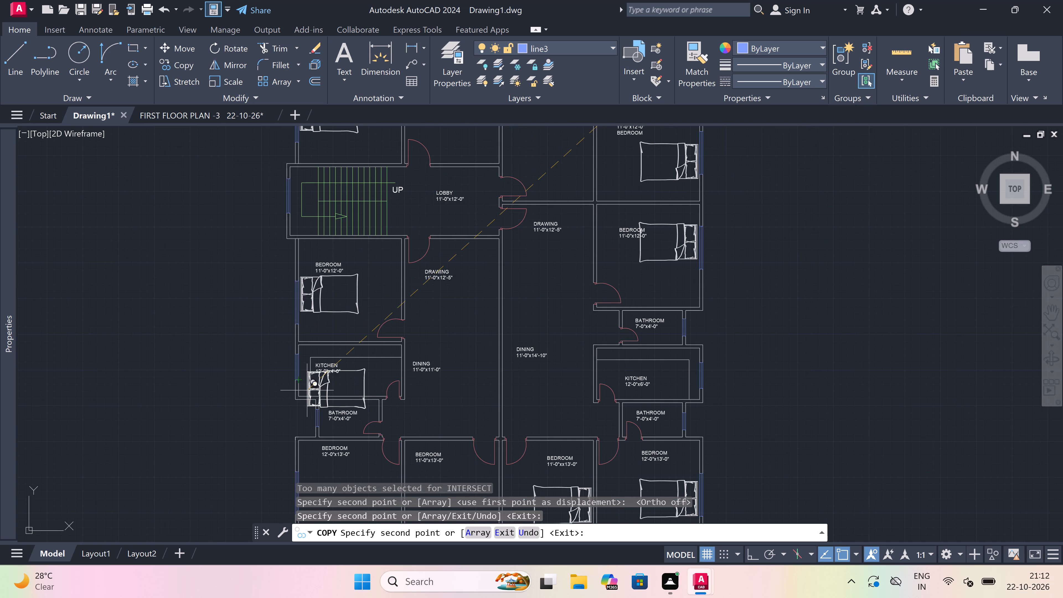
scroll(324, 335, down, 3)
scroll(326, 393, up, 2)
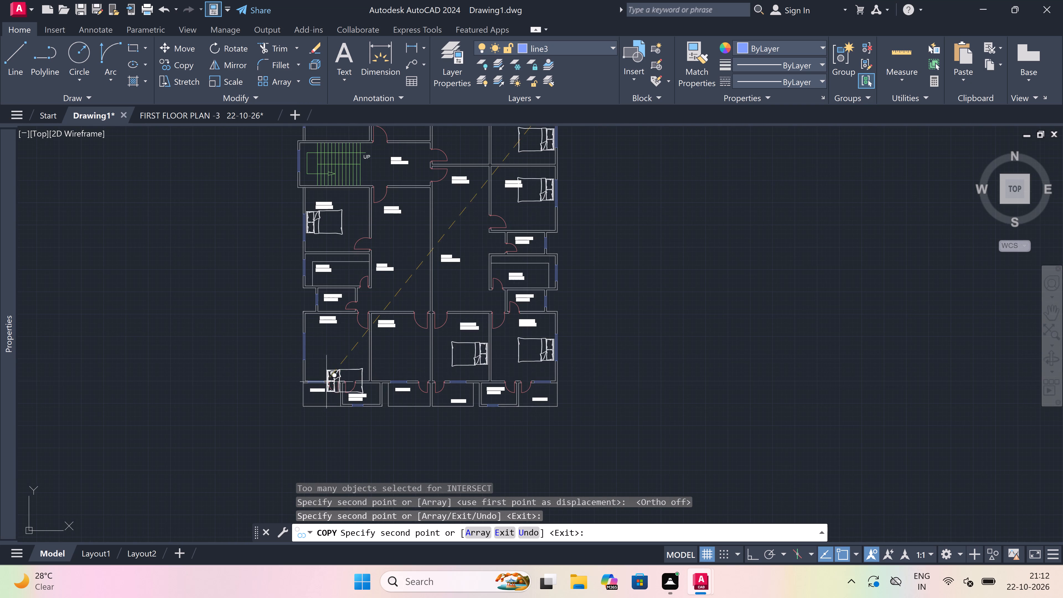
scroll(313, 347, up, 5)
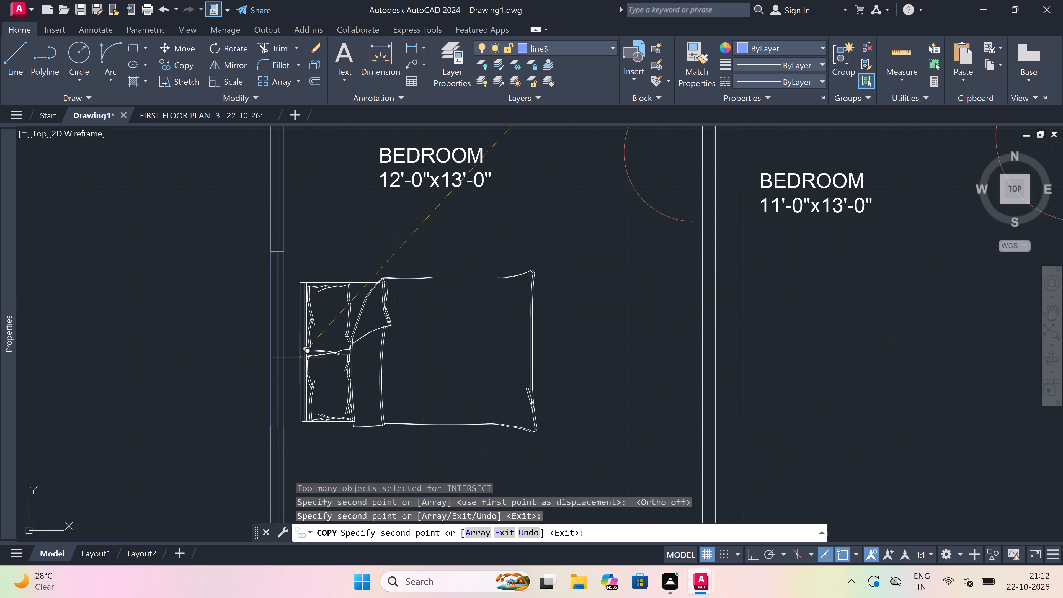
scroll(296, 353, up, 3)
click(285, 358)
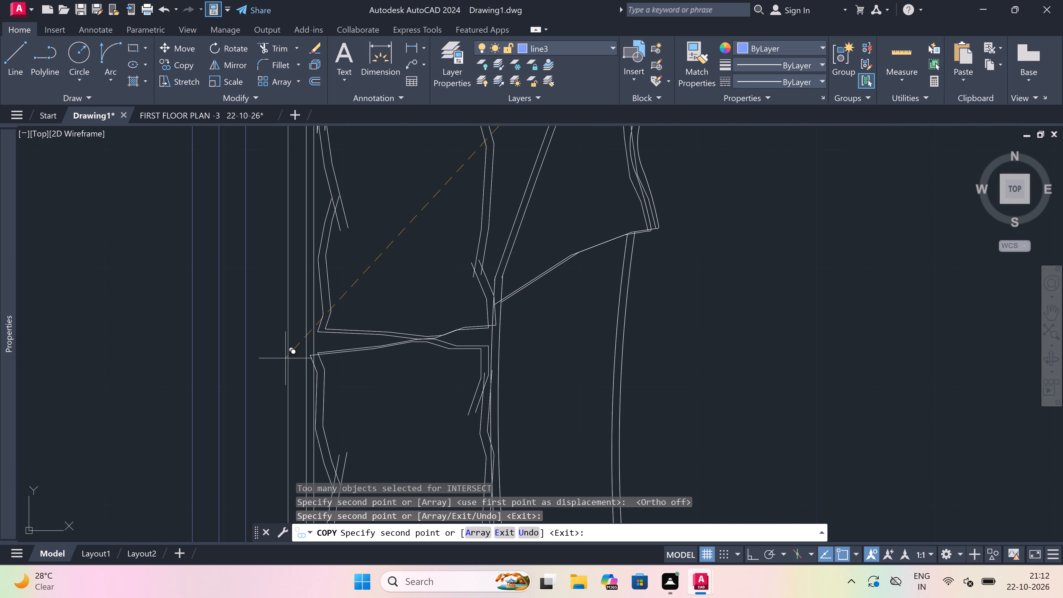
Place a last bed copy in the adjoining southern 11'-0"x13'-0" BEDROOM, headboard against its west wall, and finish copying.
scroll(286, 355, down, 8)
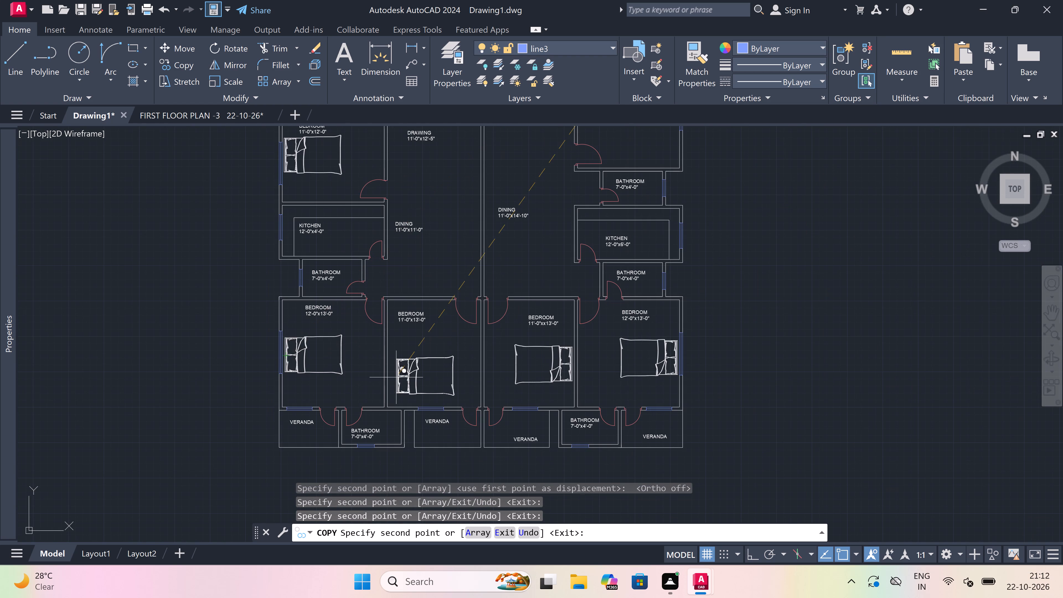
scroll(383, 347, up, 3)
scroll(389, 386, up, 1)
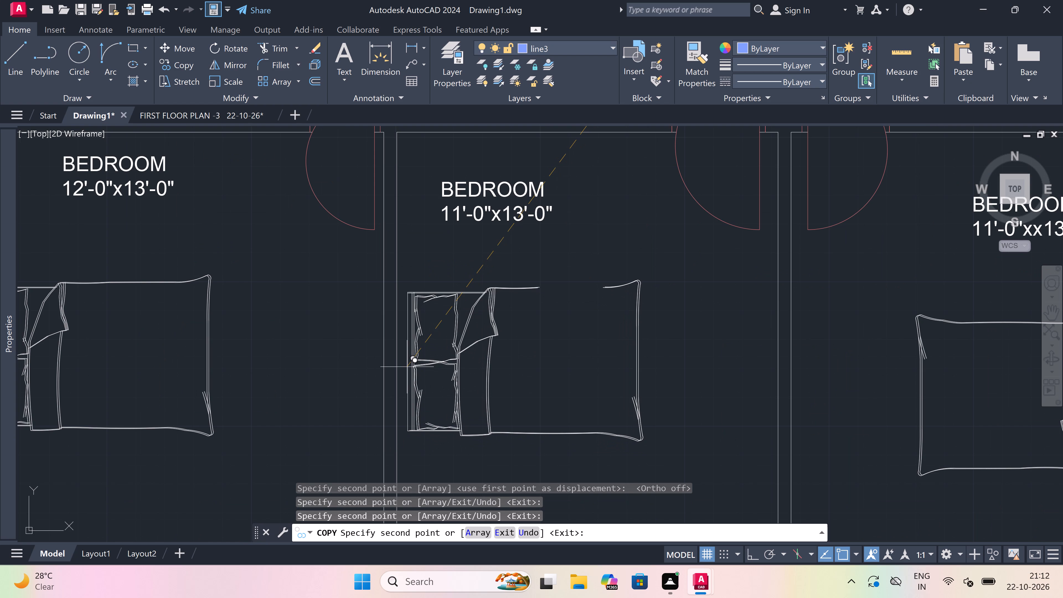
click(405, 367)
key(Escape)
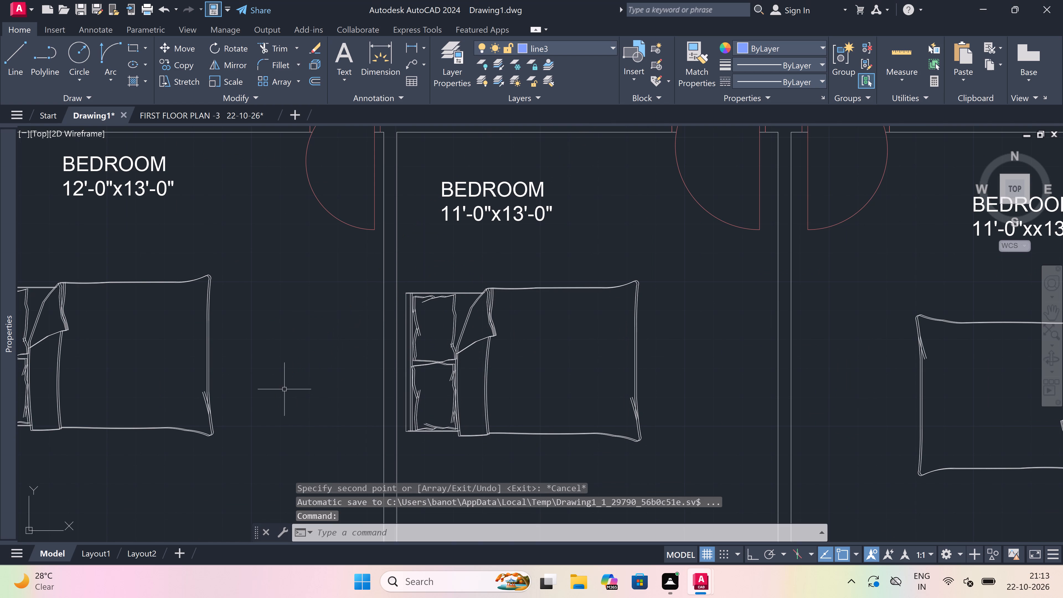
Delete the spare bed outside the floor plan.
scroll(285, 371, down, 5)
scroll(311, 352, down, 3)
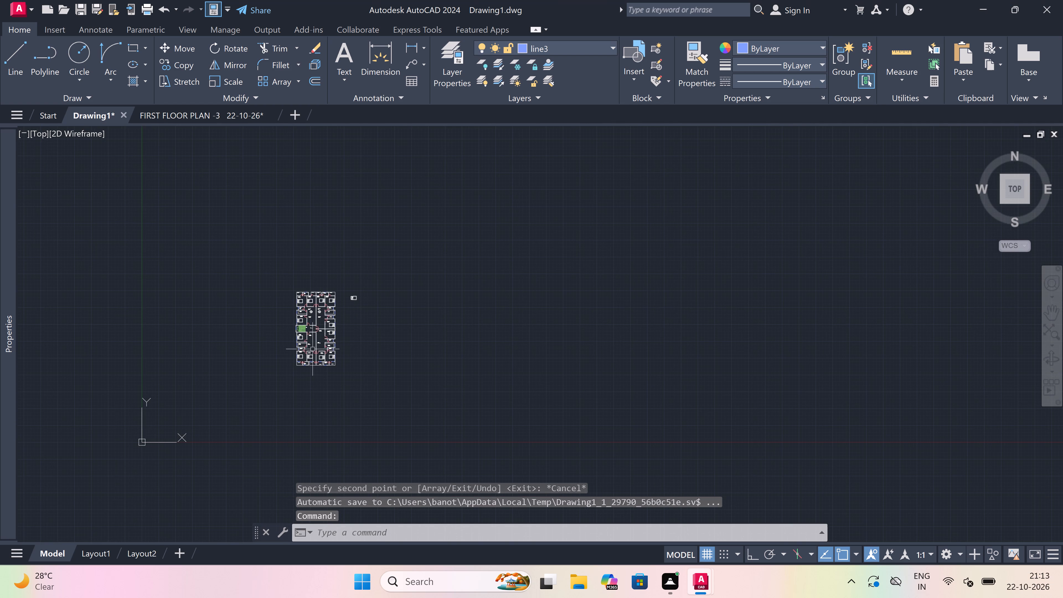
scroll(358, 299, up, 2)
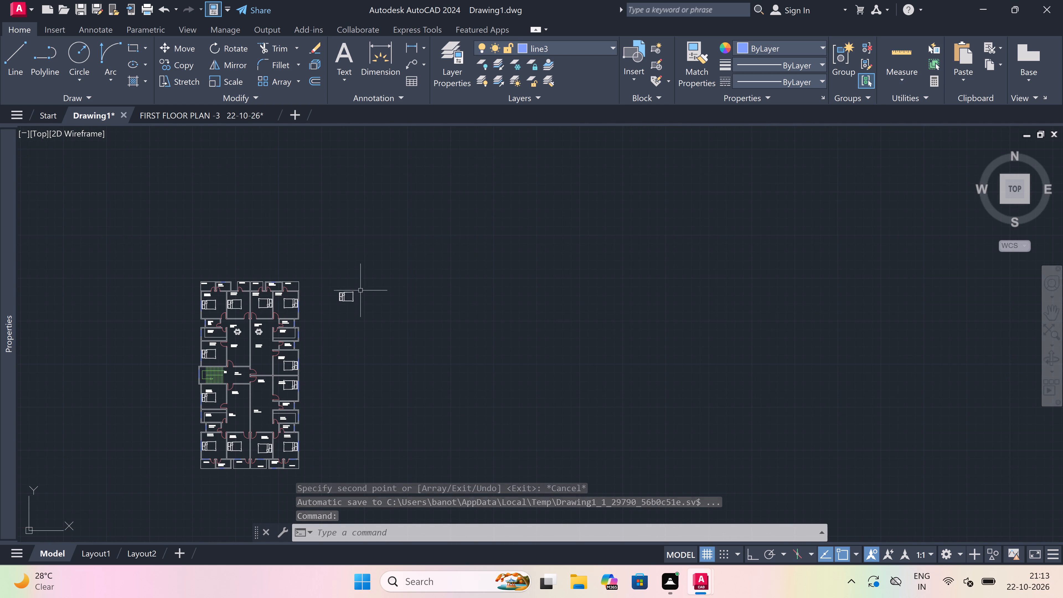
click(362, 286)
click(334, 338)
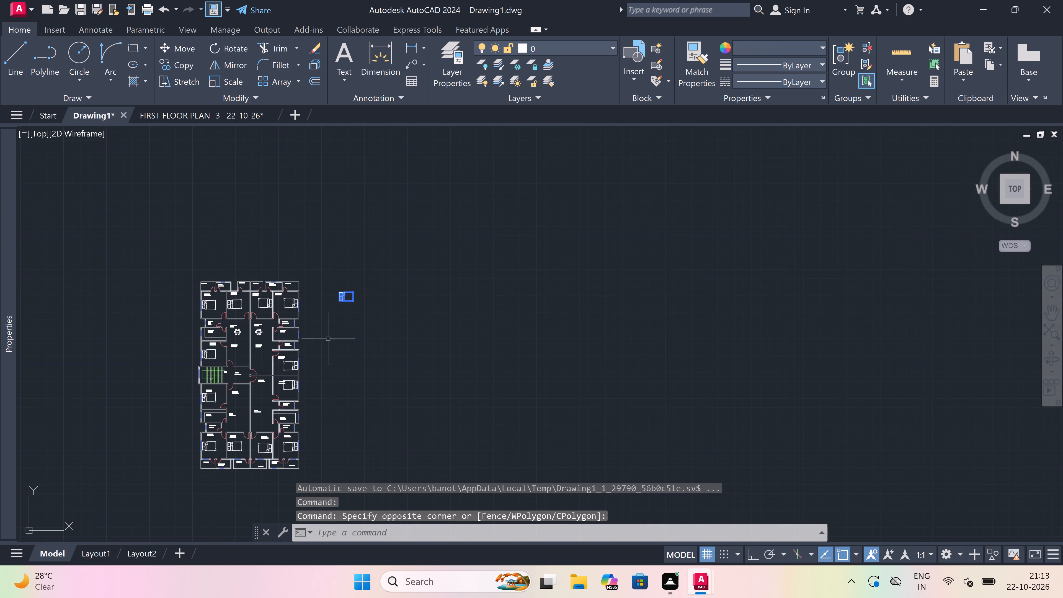
key(Delete)
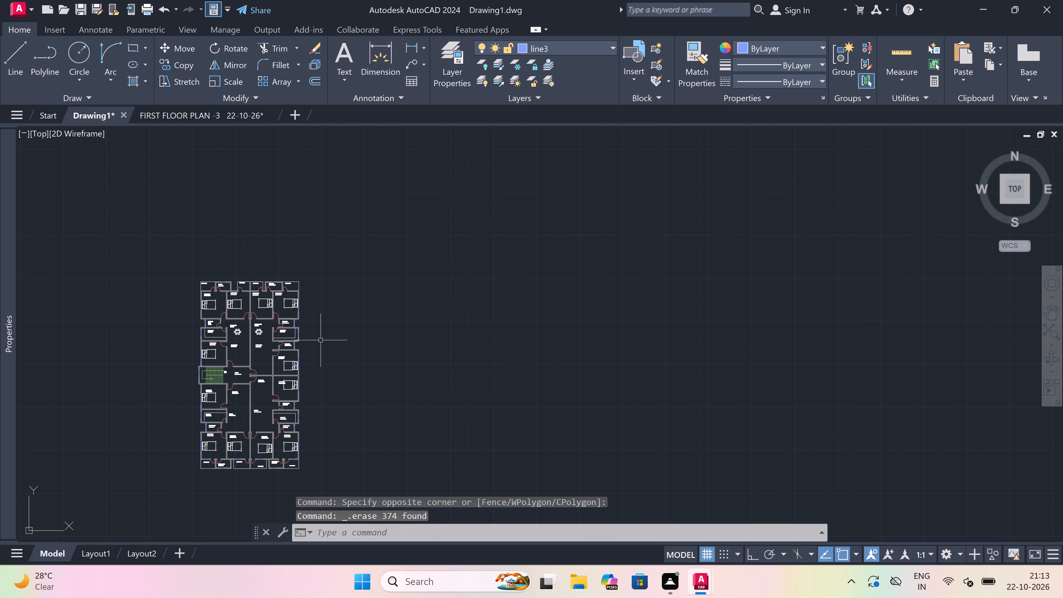
Copy the dining set from the northern 11'-0"x11'-0" DINING area into the southern 11'-0"x11'-0" DINING area, just below its label.
scroll(321, 340, down, 2)
scroll(266, 360, up, 1)
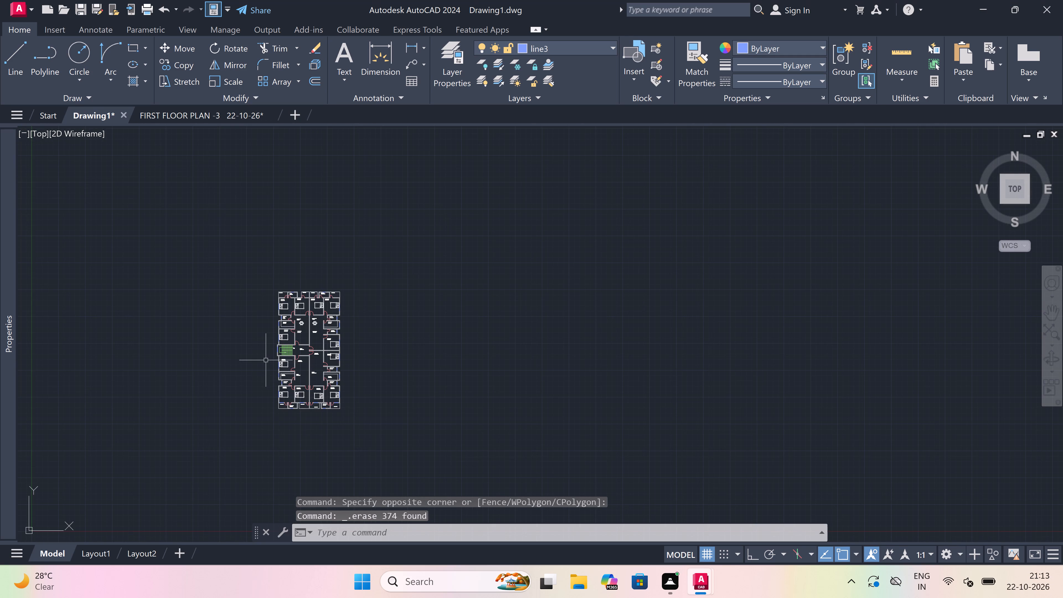
scroll(306, 352, up, 3)
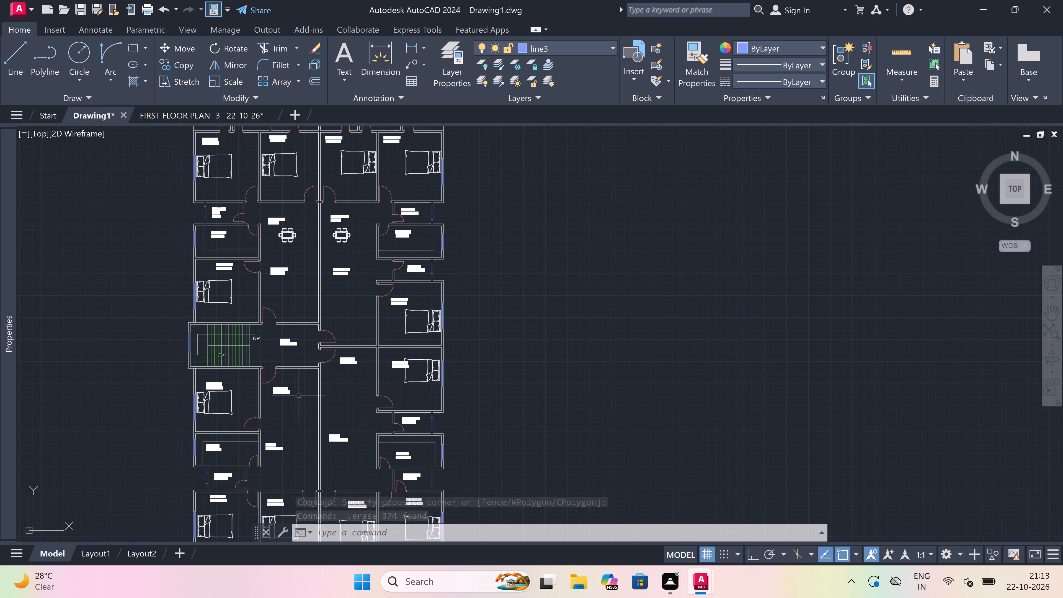
scroll(272, 461, up, 1)
scroll(283, 402, down, 1)
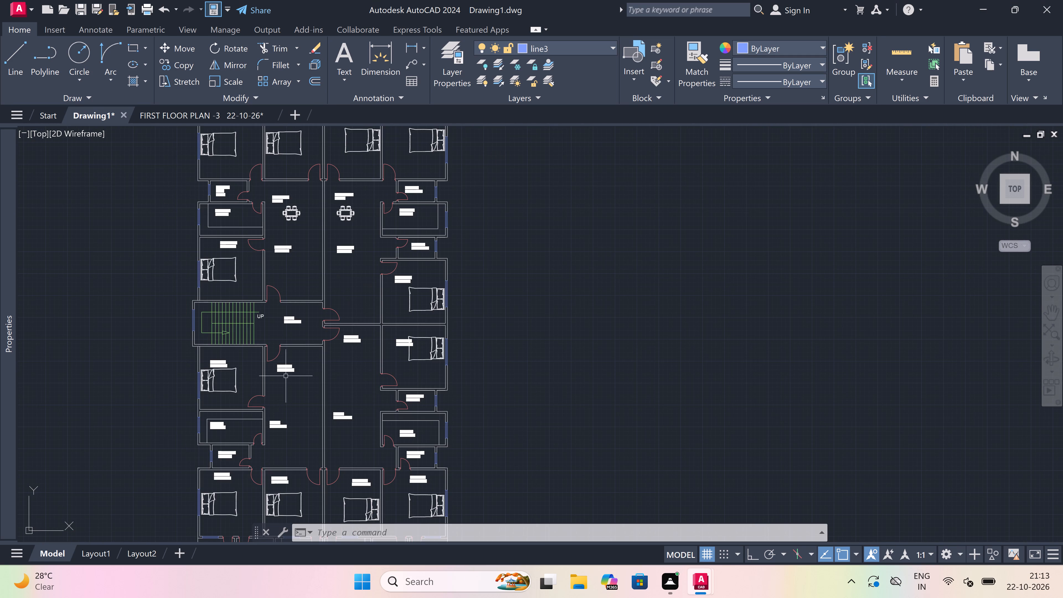
scroll(289, 199, up, 3)
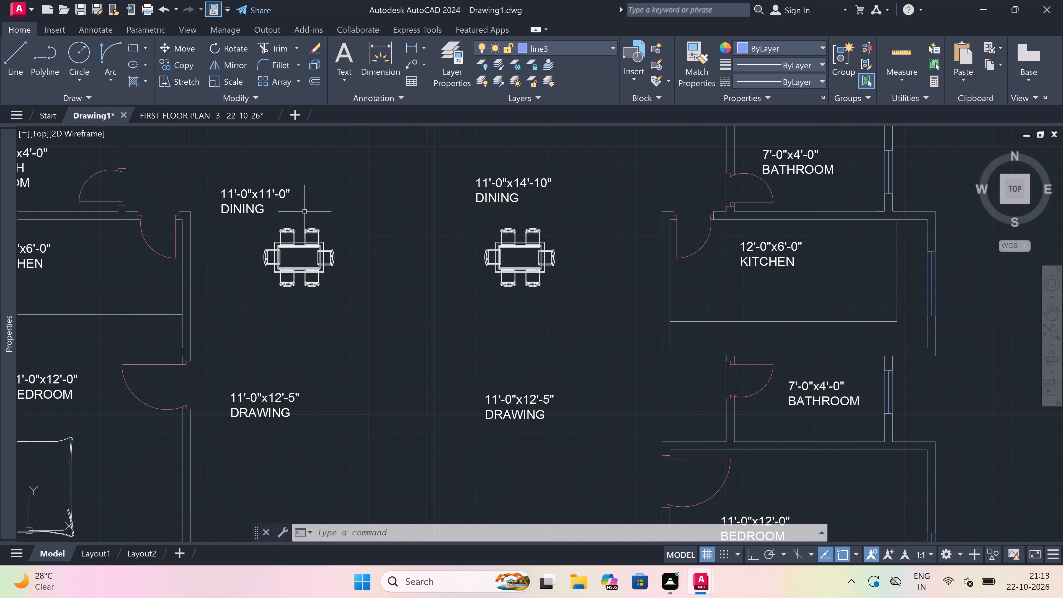
click(377, 225)
click(260, 313)
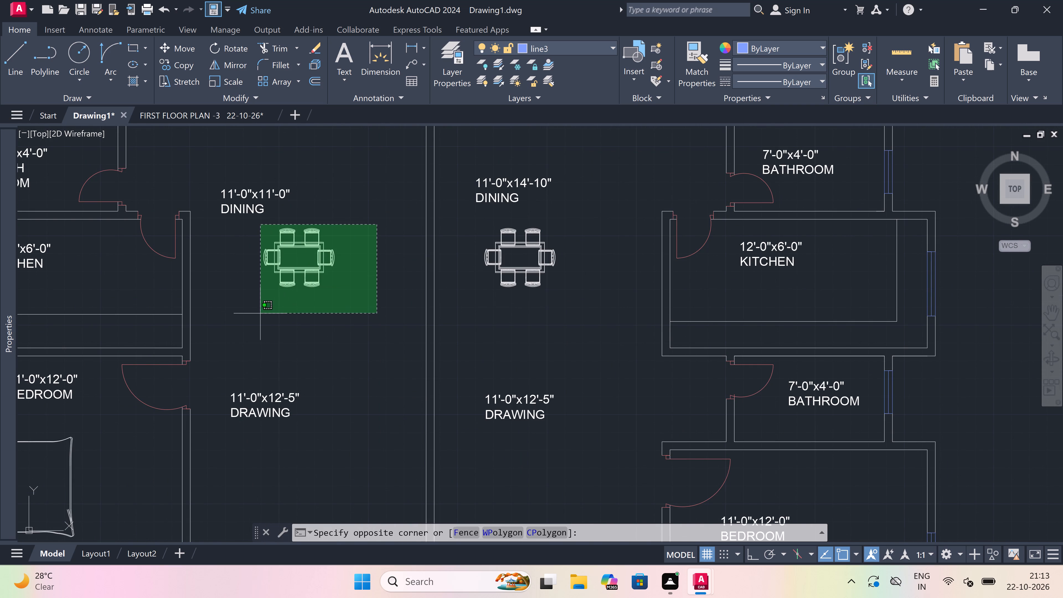
click(178, 64)
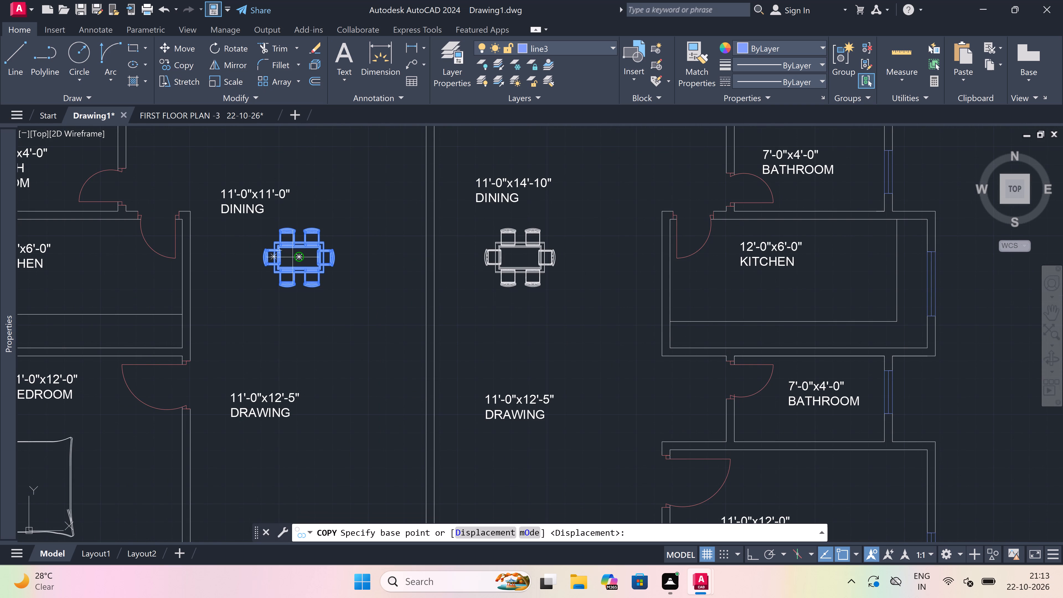
click(295, 255)
scroll(295, 254, down, 2)
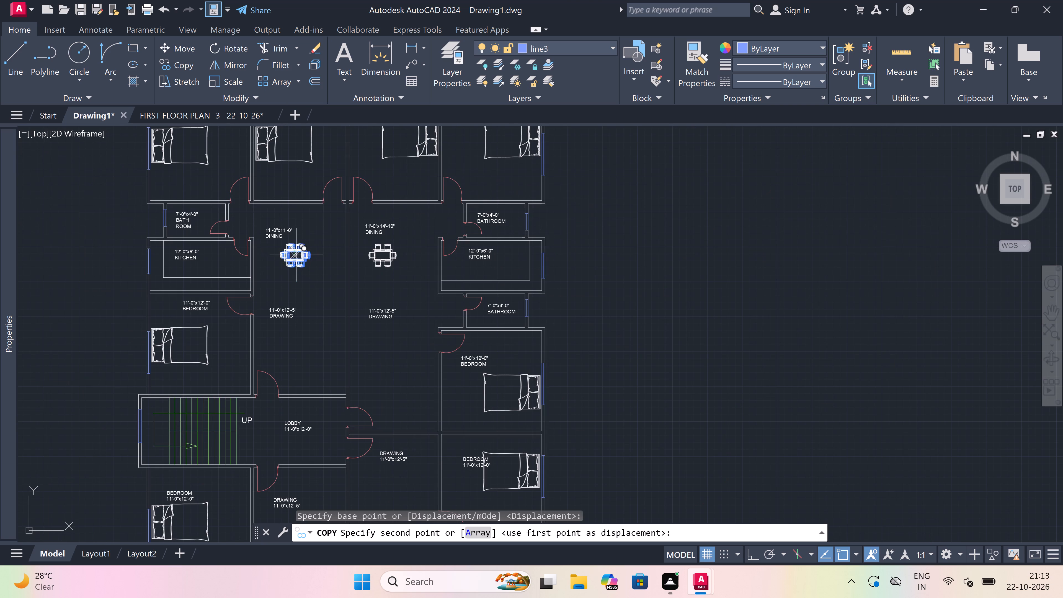
scroll(282, 331, down, 2)
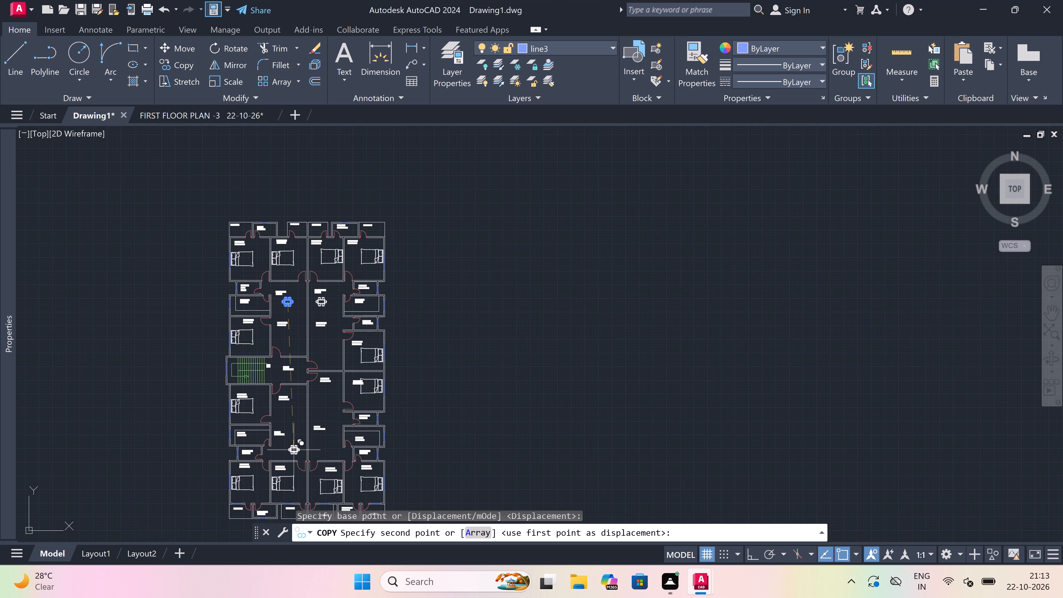
scroll(288, 447, up, 3)
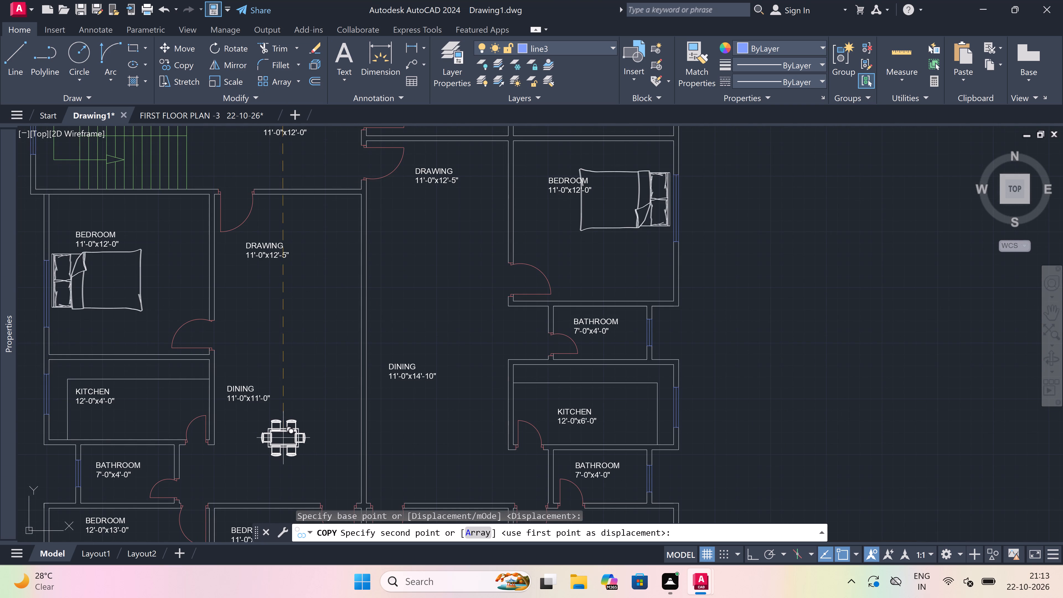
click(275, 436)
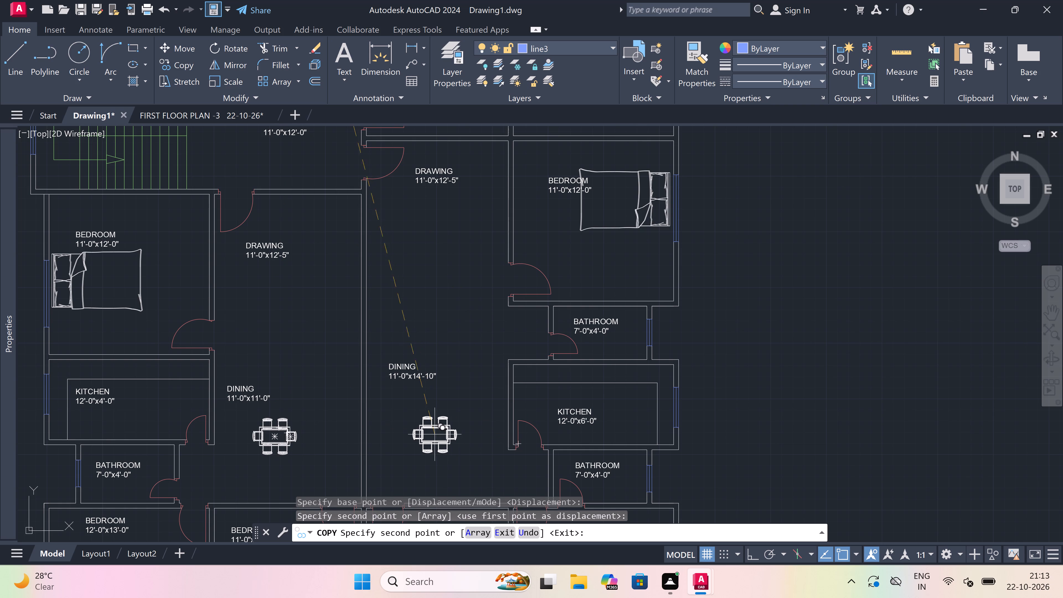
Place another dining set copy in the southern 11'-0"x14'-10" DINING area, below its label, and finish copying.
click(434, 431)
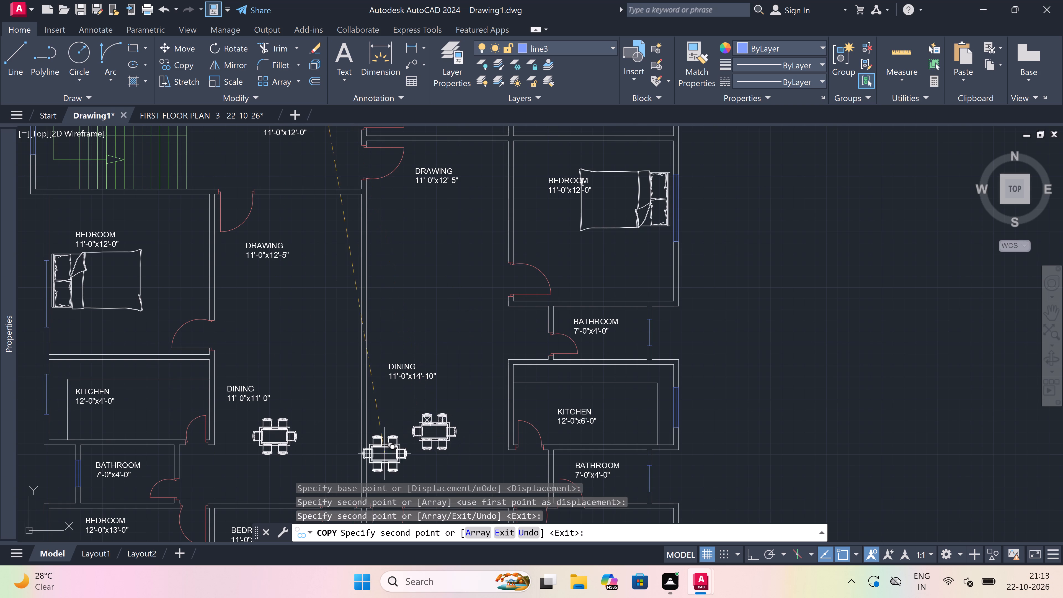
key(Escape)
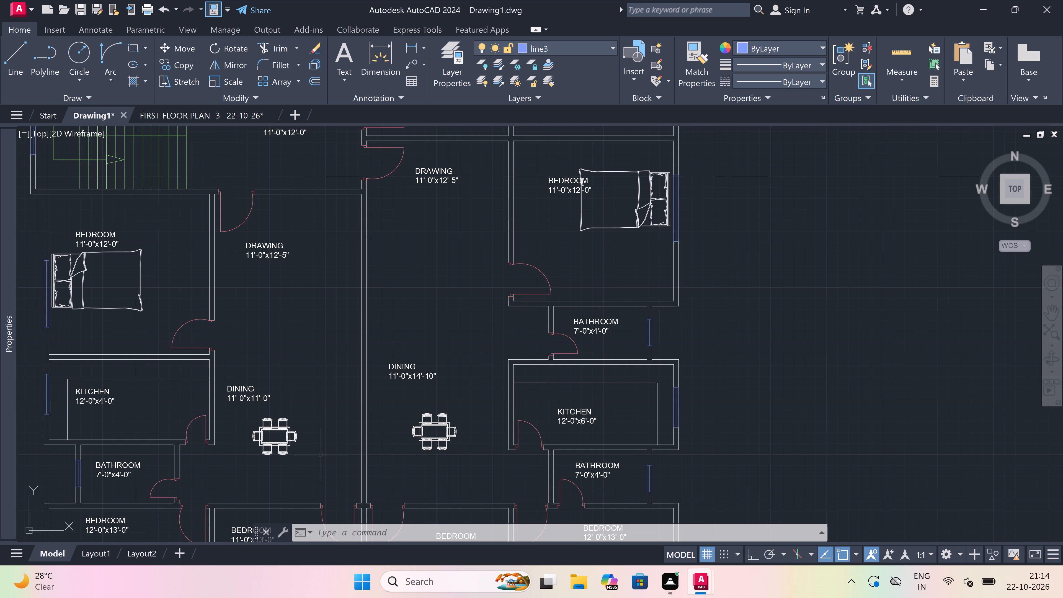
Move the BEDROOM 11'-0"x12'-0" label in the east bedroom beside the southern DRAWING room toward its northwest corner, clear of the bed.
scroll(426, 511, down, 1)
scroll(510, 314, up, 2)
scroll(507, 314, down, 2)
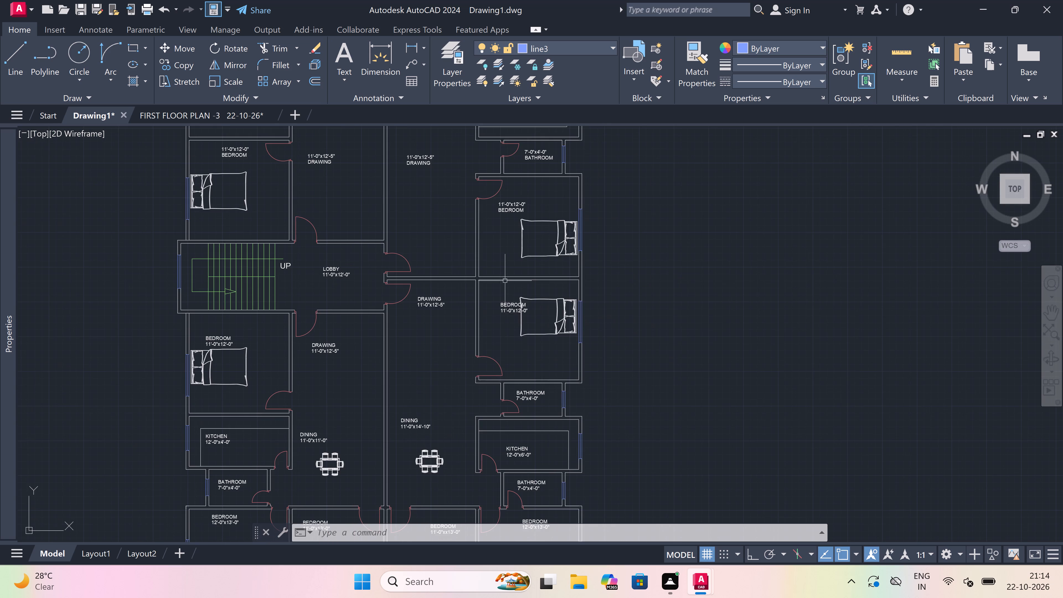
scroll(504, 269, up, 2)
click(493, 356)
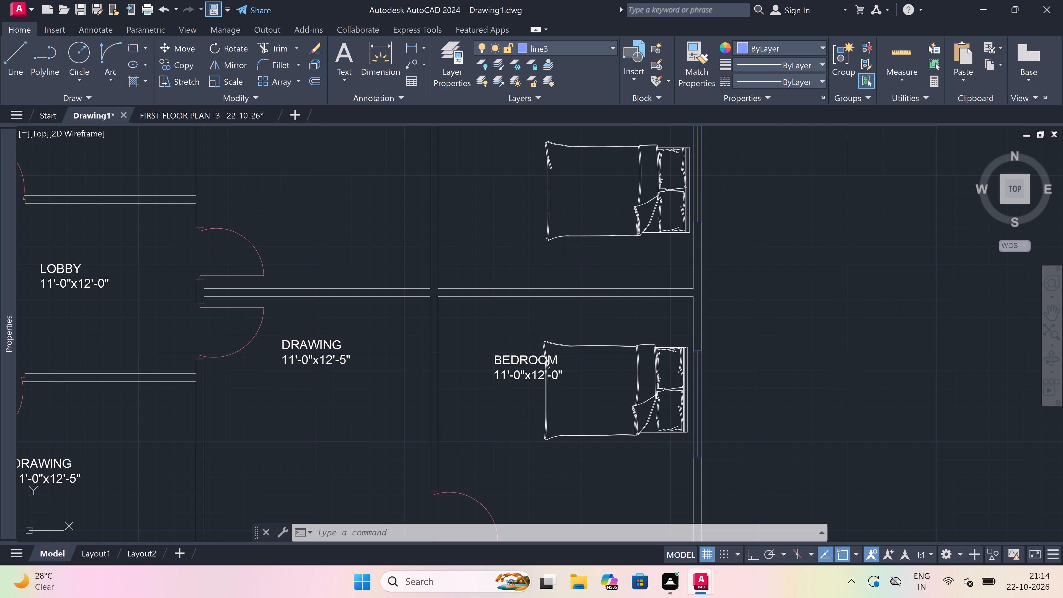
click(493, 356)
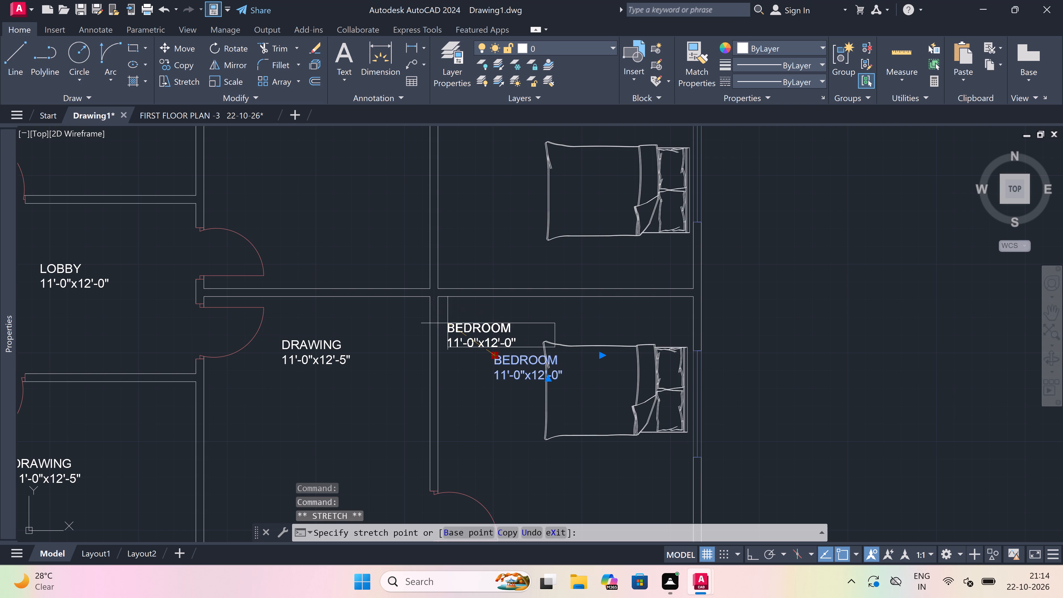
click(453, 322)
scroll(499, 363, down, 2)
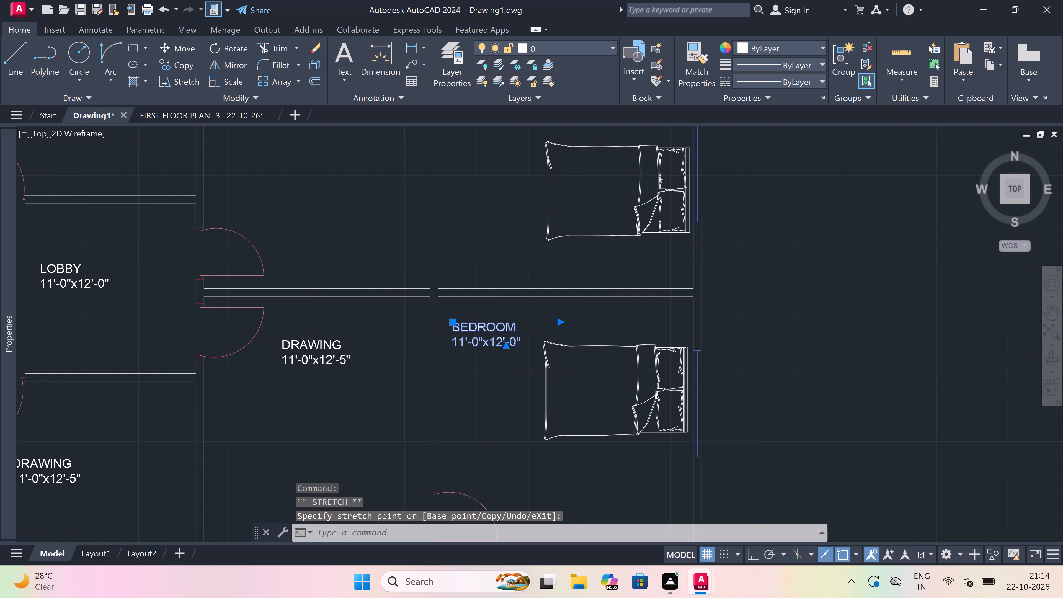
key(Escape)
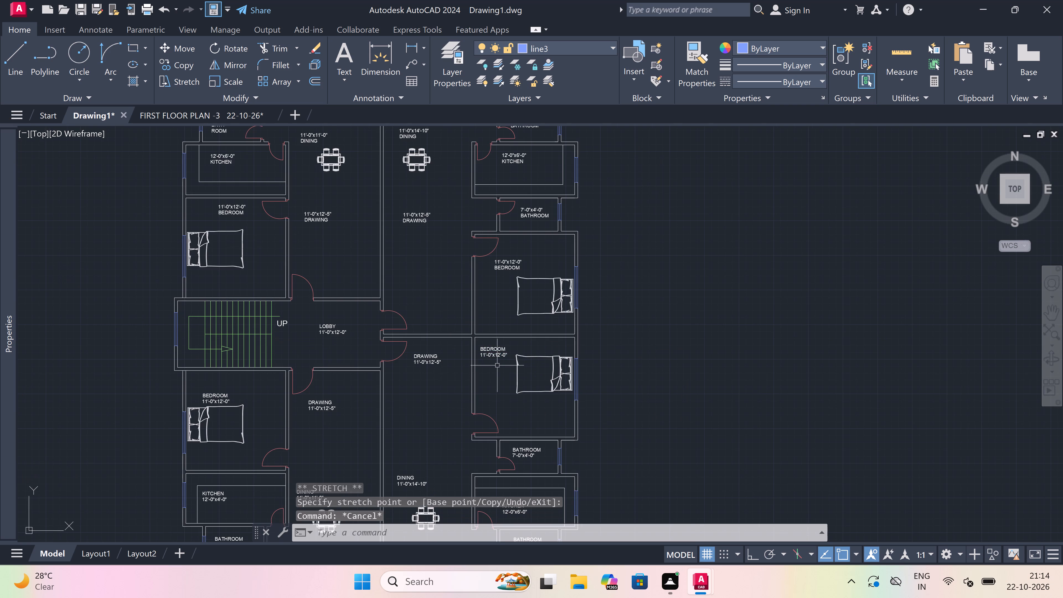
Try to apply a SOLID hatch by picking an internal point just north of the verandas on the plan's north side.
scroll(496, 364, down, 2)
scroll(390, 189, up, 1)
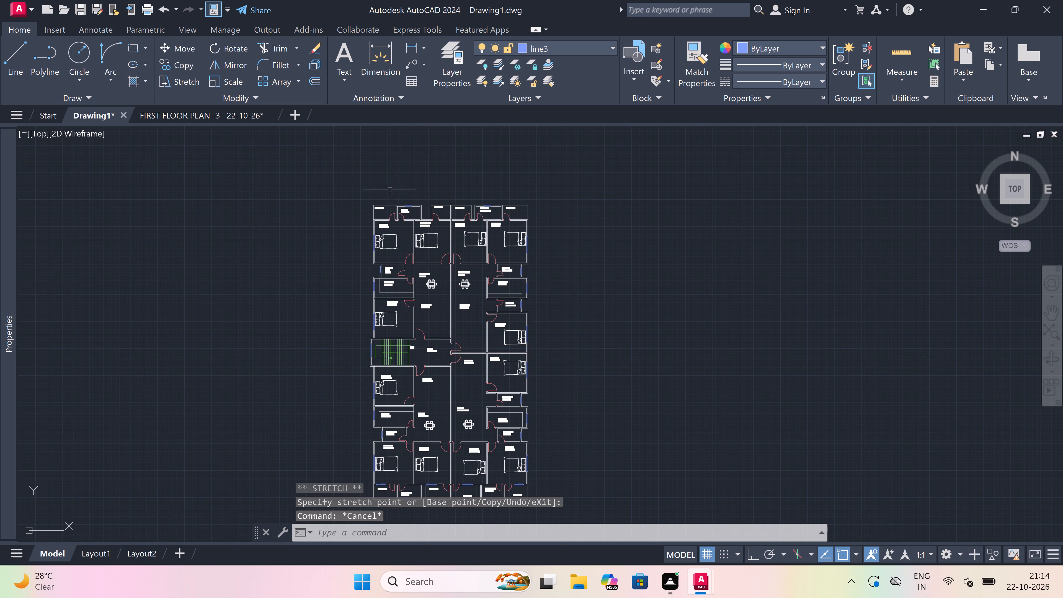
scroll(407, 215, up, 3)
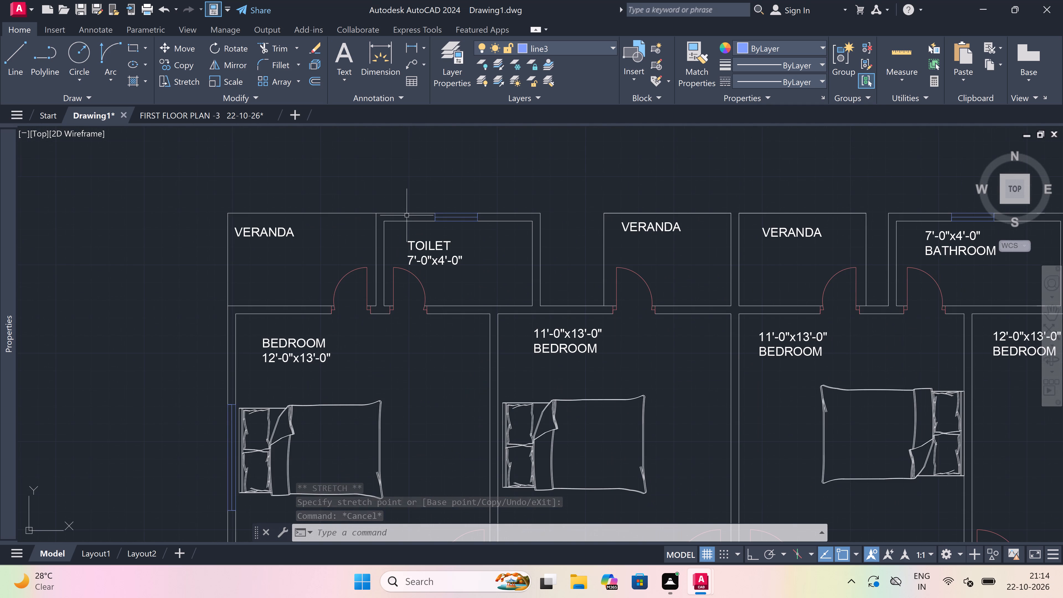
text(h)
key(space)
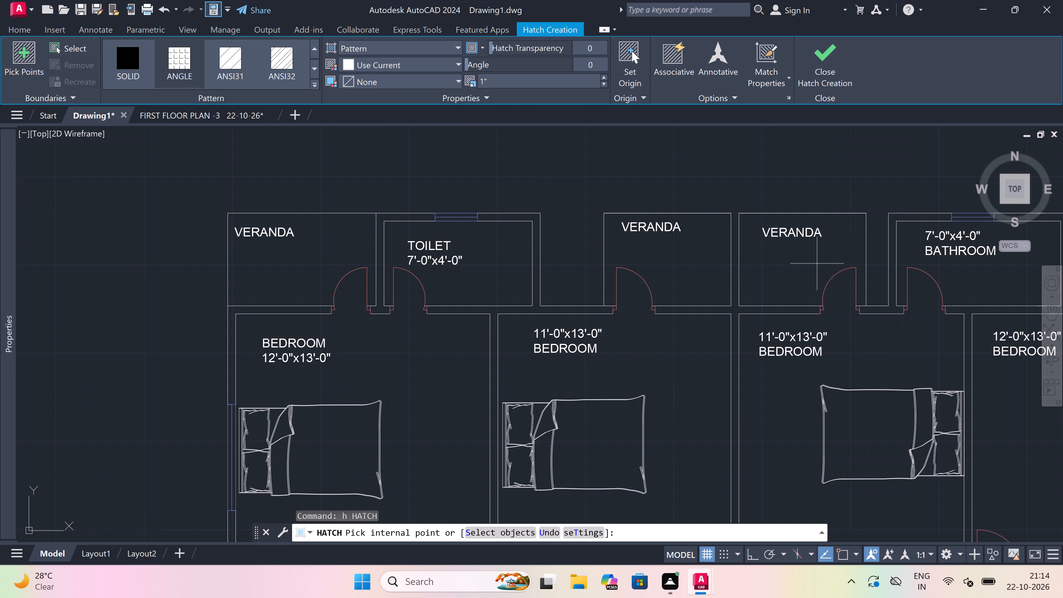
click(717, 193)
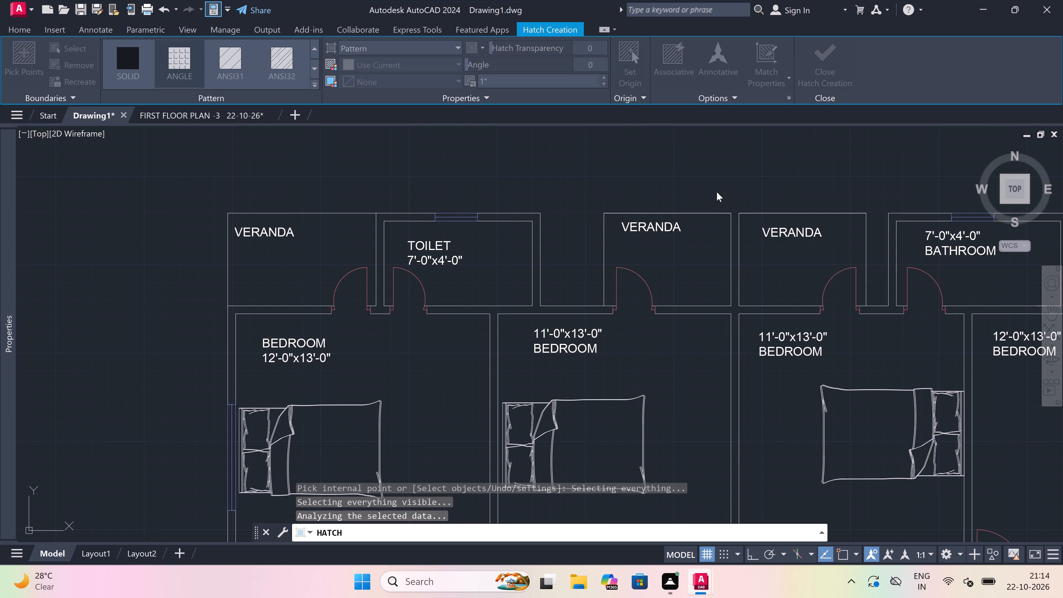
click(682, 199)
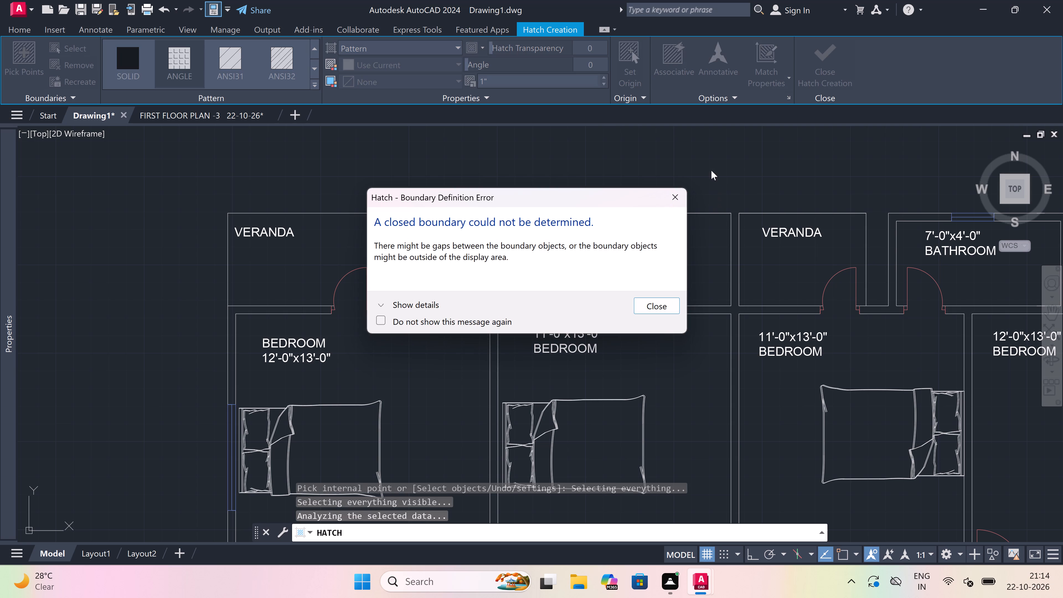
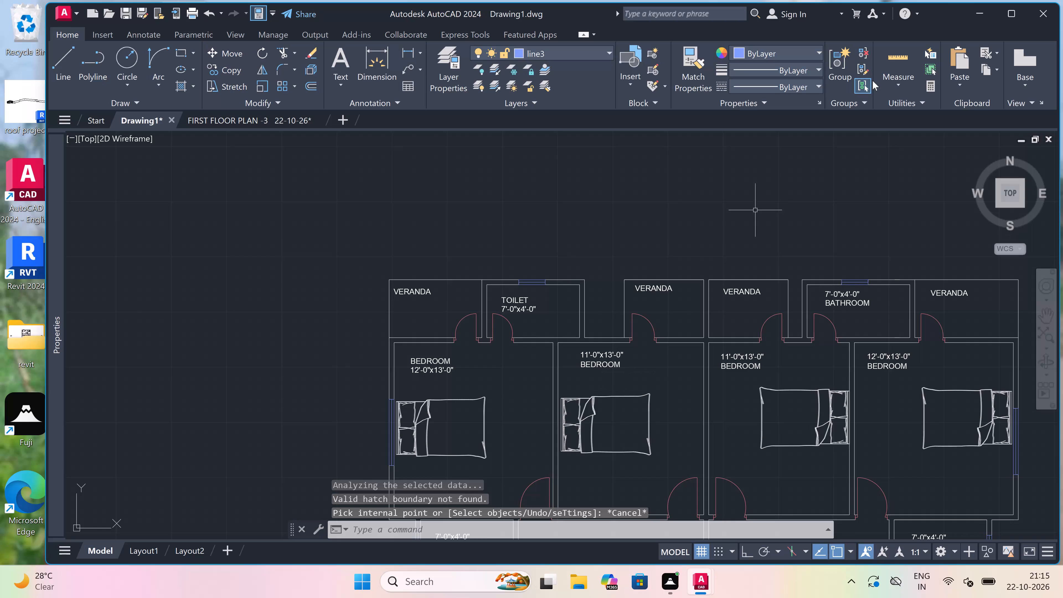
Hatch the walls around the TOILET and the adjoining northwest bedroom walls with ANSI32 in colour 175,217,170, and finish the hatch.
click(1005, 8)
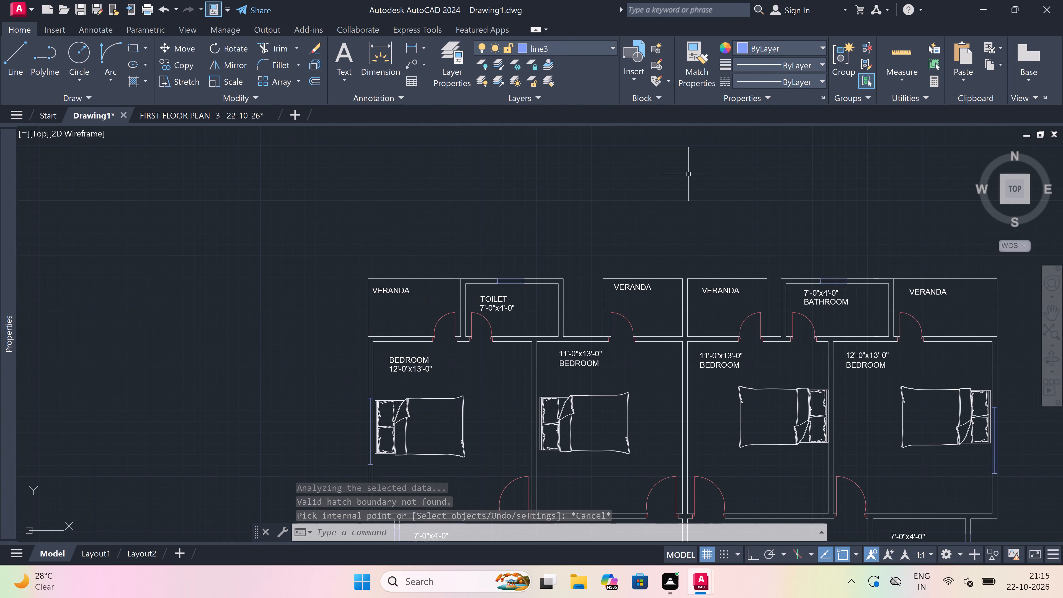
scroll(589, 301, down, 2)
scroll(584, 320, up, 3)
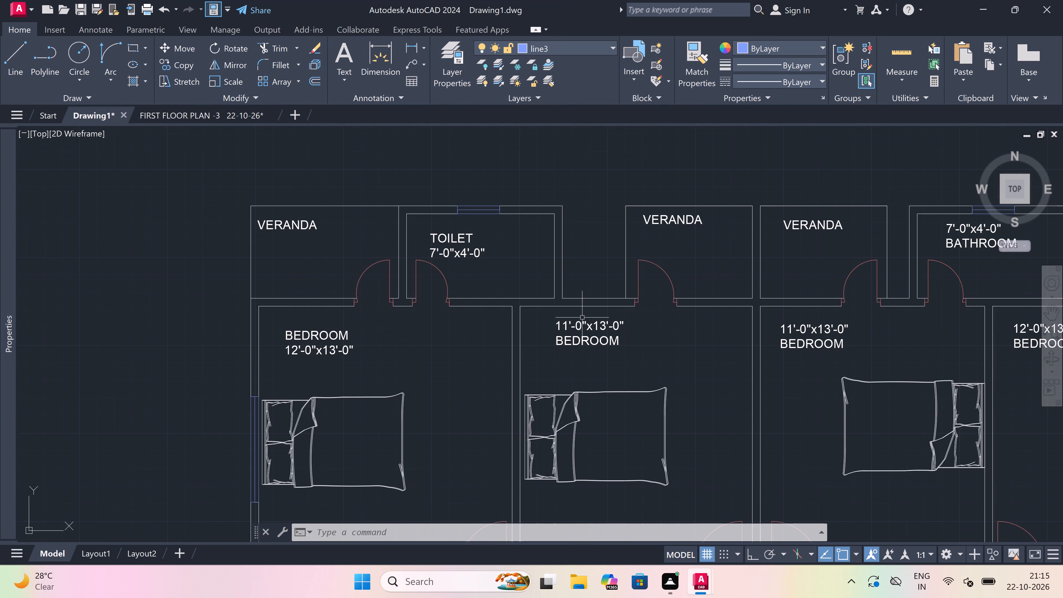
text(h)
key(space)
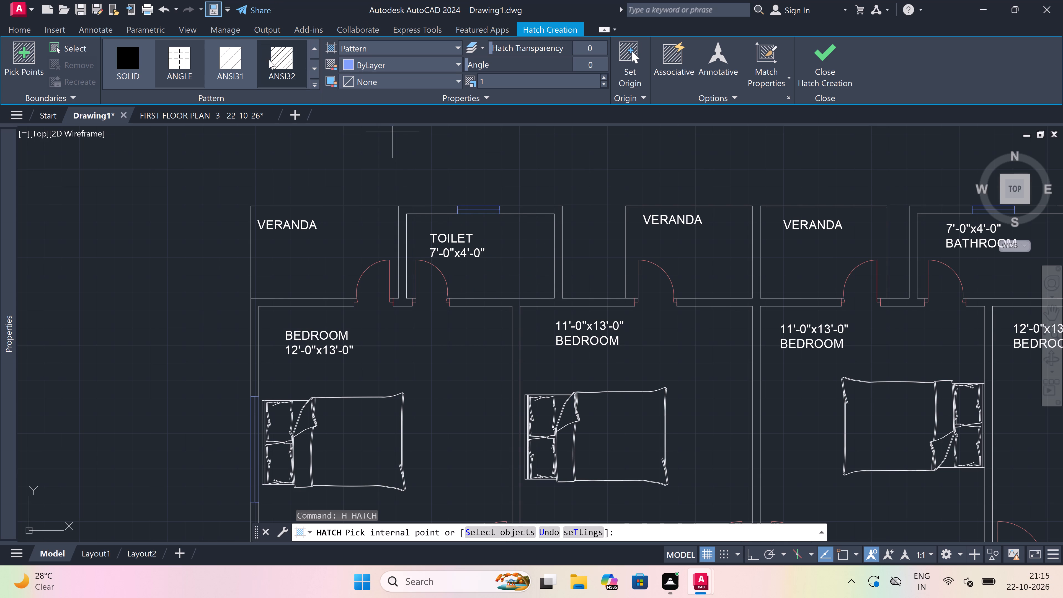
click(290, 51)
click(402, 65)
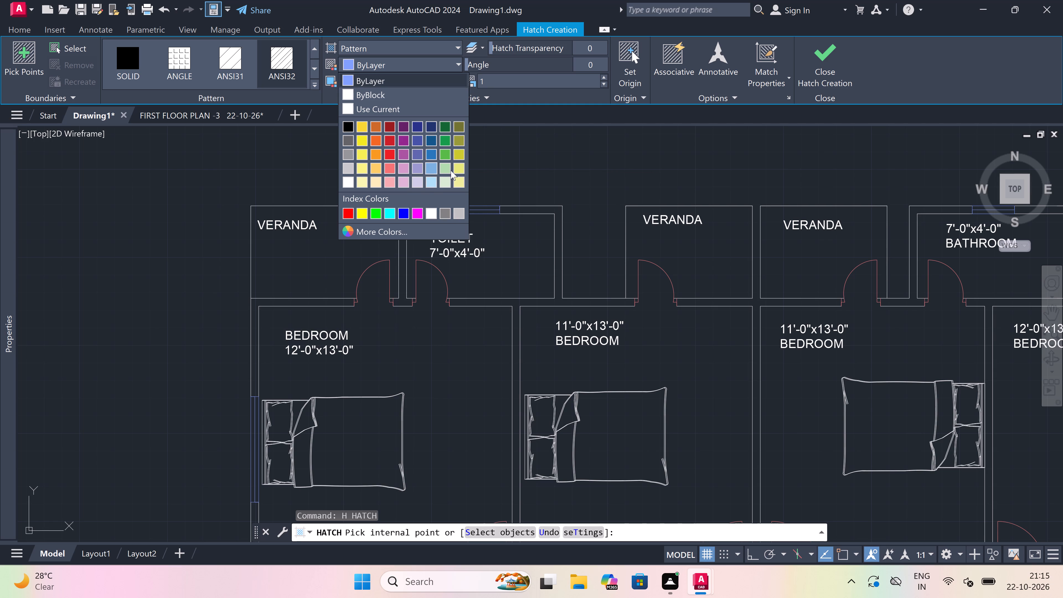
click(445, 165)
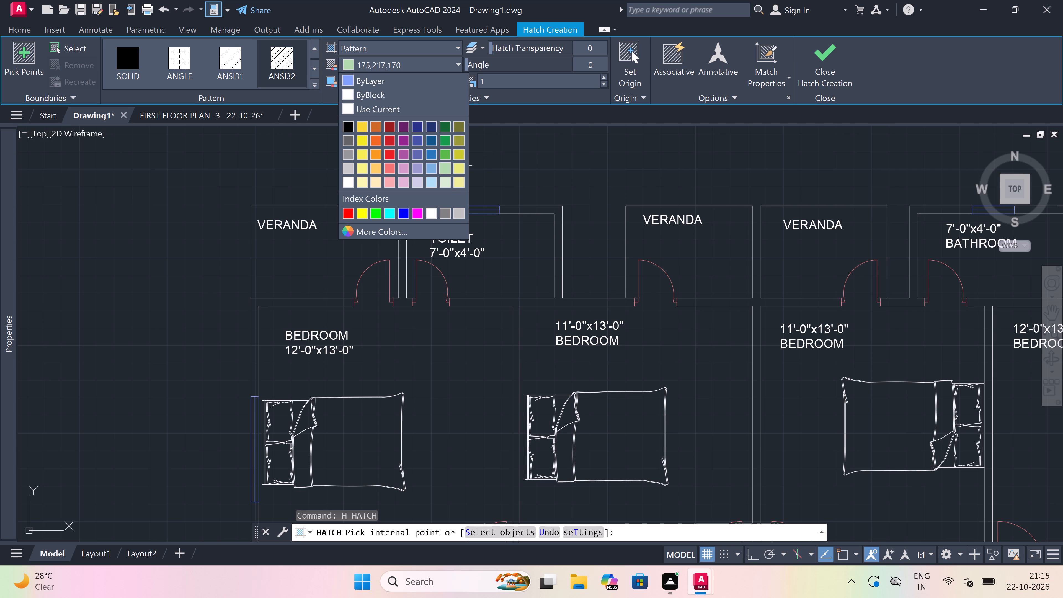
click(531, 210)
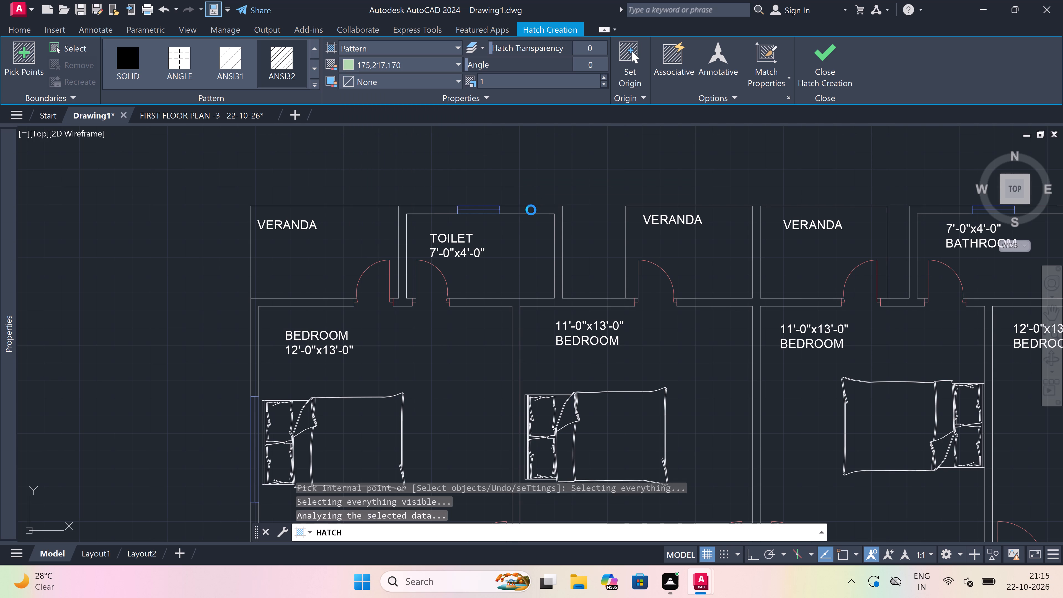
click(405, 208)
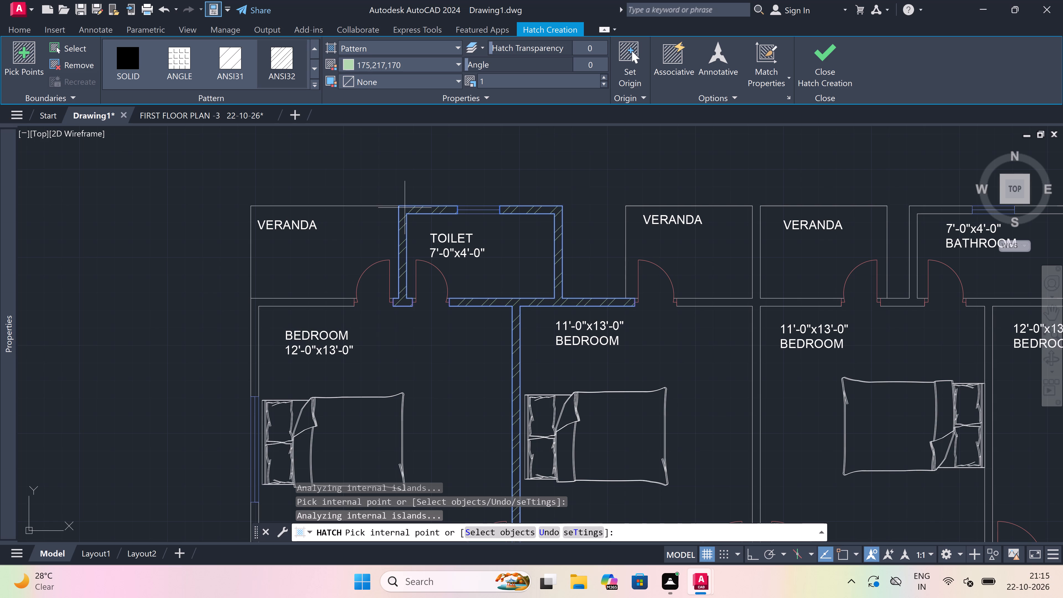
click(300, 300)
scroll(311, 243, down, 2)
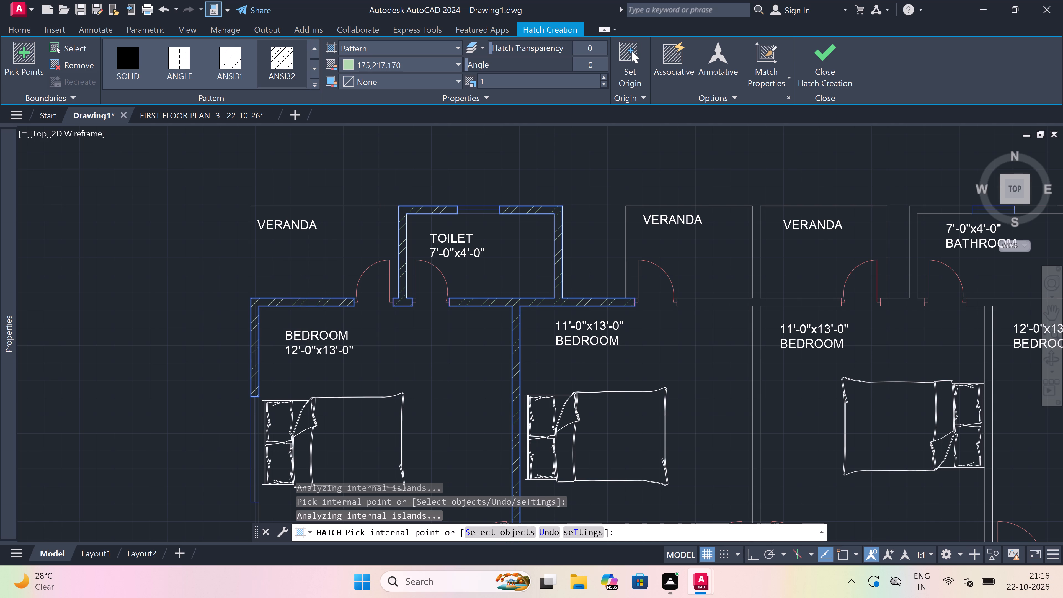
scroll(310, 244, down, 2)
scroll(360, 238, up, 3)
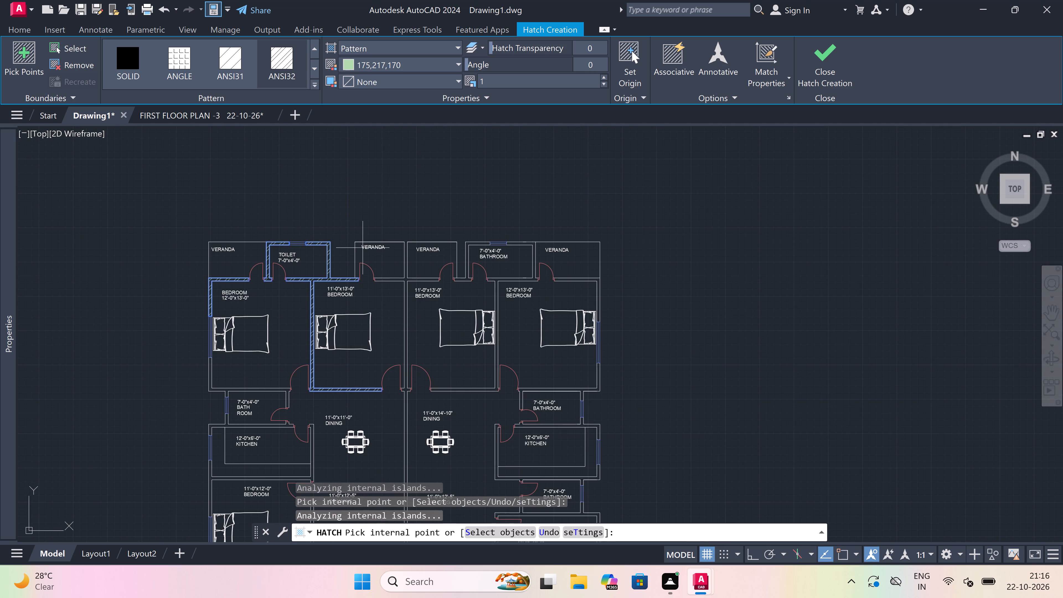
scroll(395, 252, up, 2)
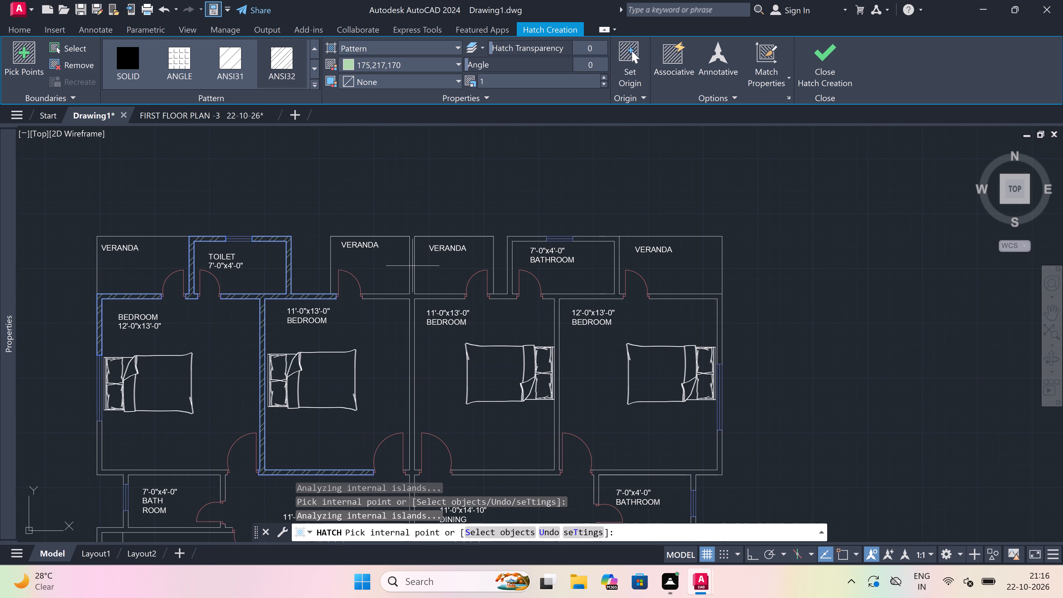
scroll(399, 245, up, 3)
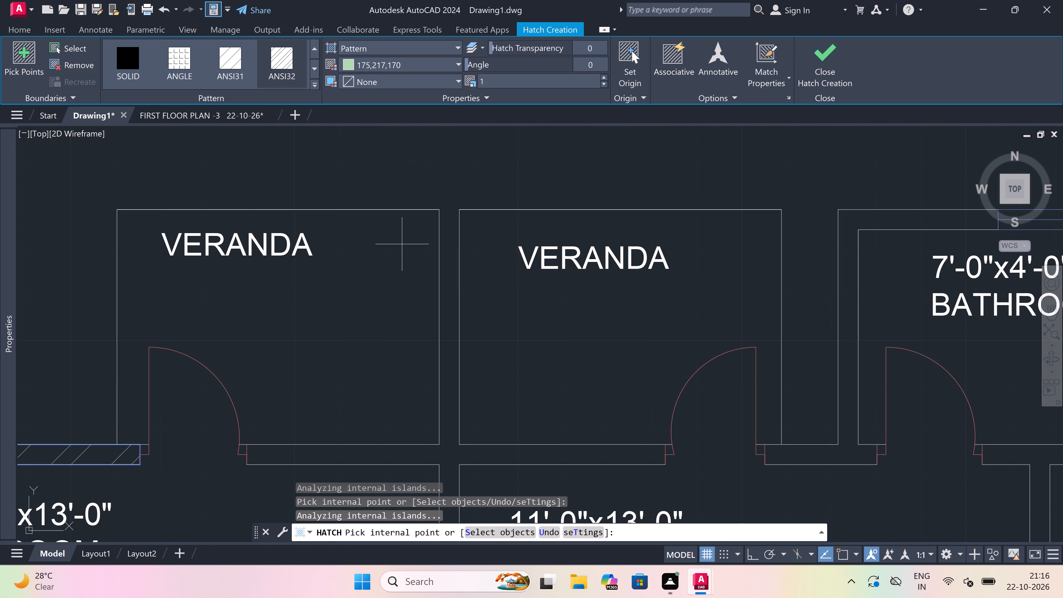
key(grave)
key(Escape)
key(Escape)
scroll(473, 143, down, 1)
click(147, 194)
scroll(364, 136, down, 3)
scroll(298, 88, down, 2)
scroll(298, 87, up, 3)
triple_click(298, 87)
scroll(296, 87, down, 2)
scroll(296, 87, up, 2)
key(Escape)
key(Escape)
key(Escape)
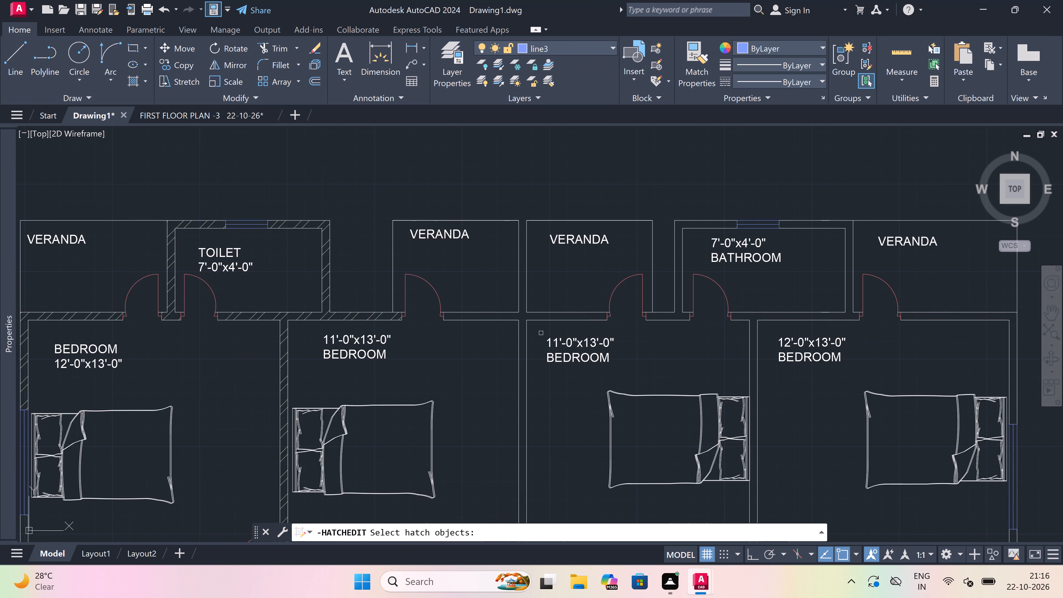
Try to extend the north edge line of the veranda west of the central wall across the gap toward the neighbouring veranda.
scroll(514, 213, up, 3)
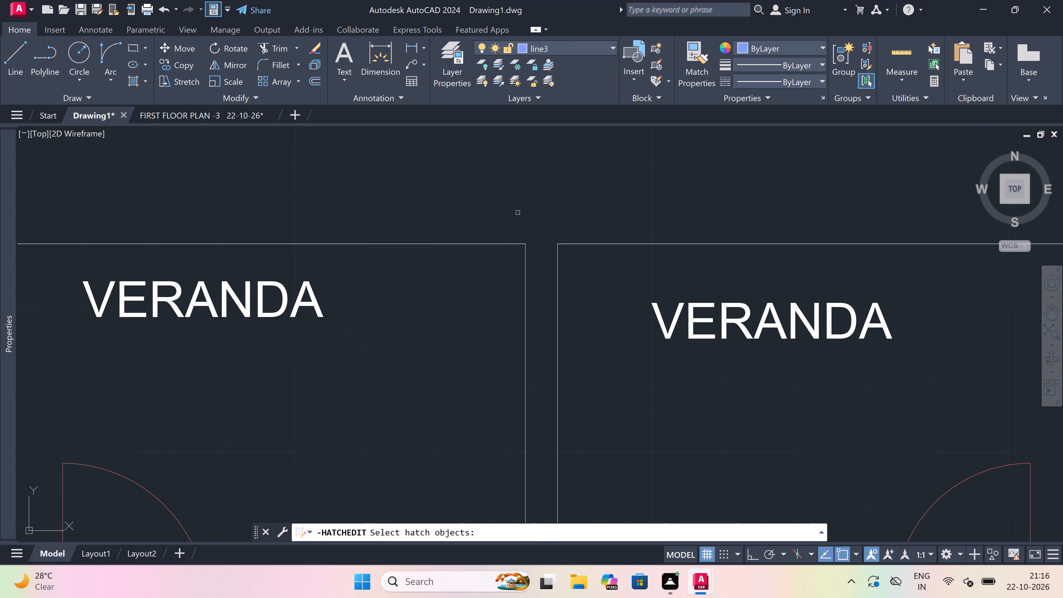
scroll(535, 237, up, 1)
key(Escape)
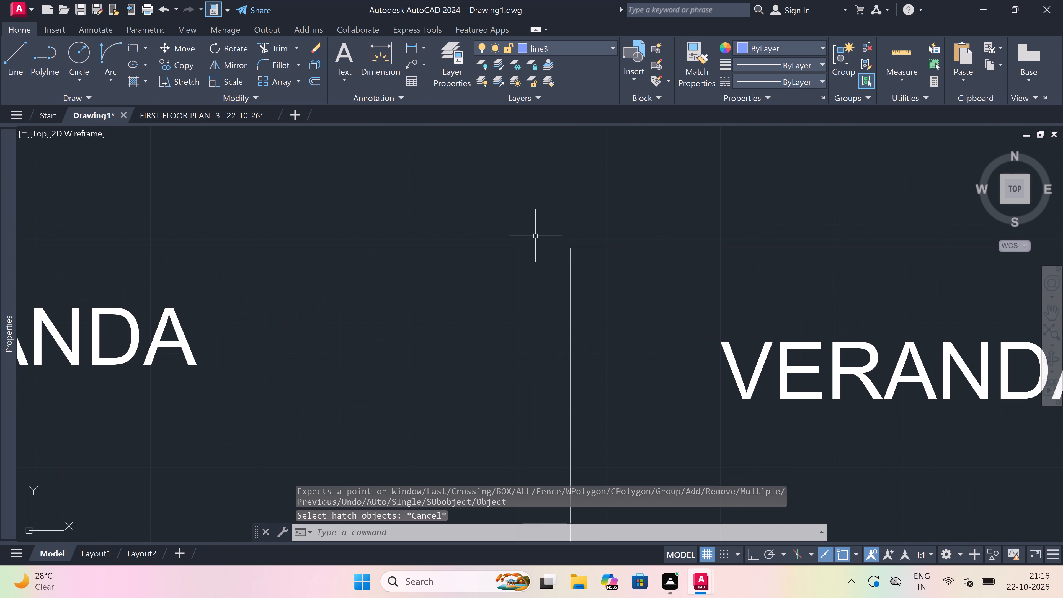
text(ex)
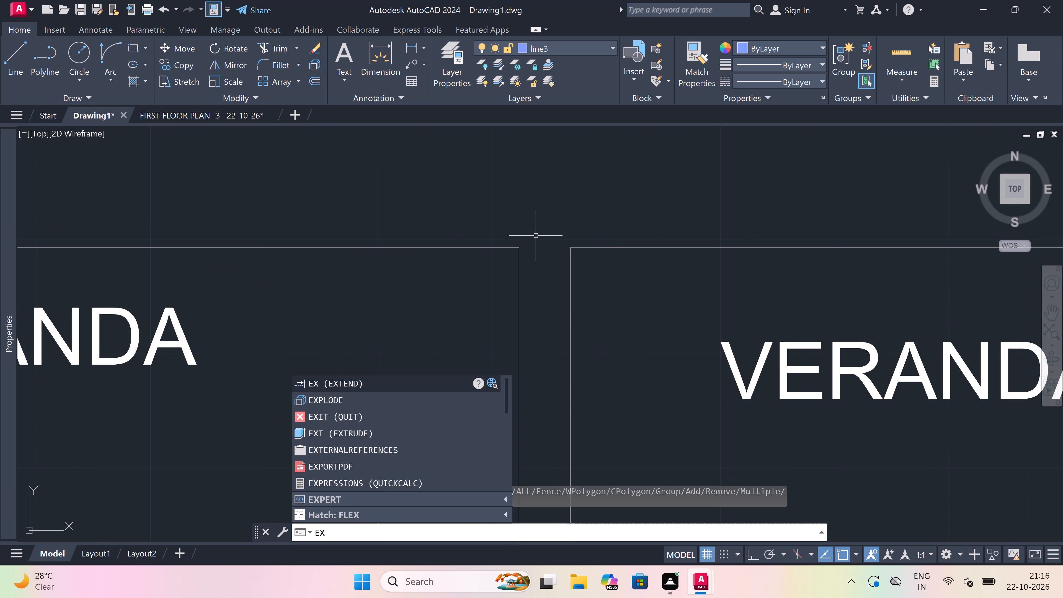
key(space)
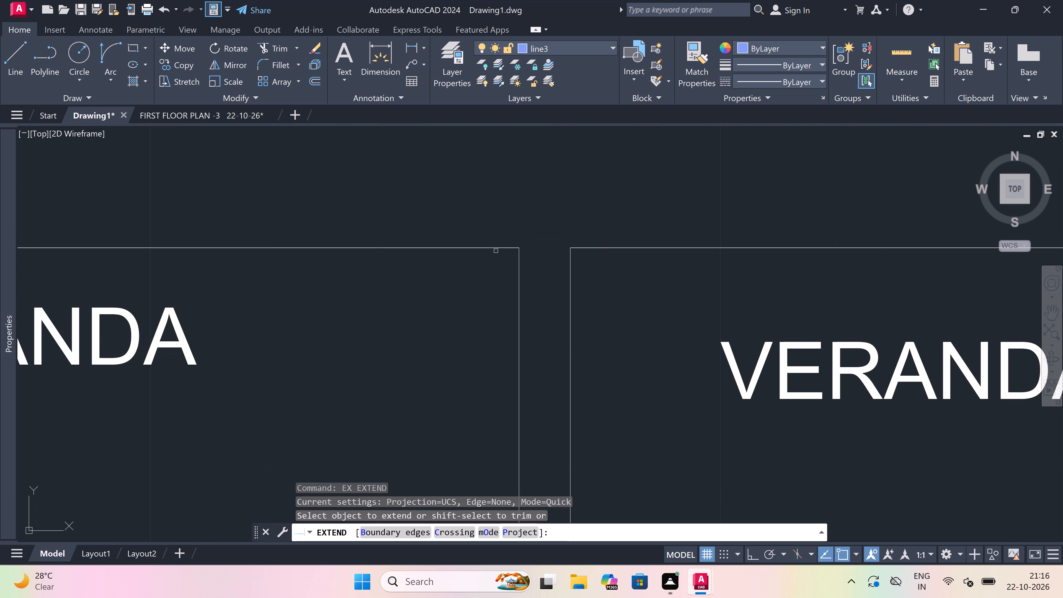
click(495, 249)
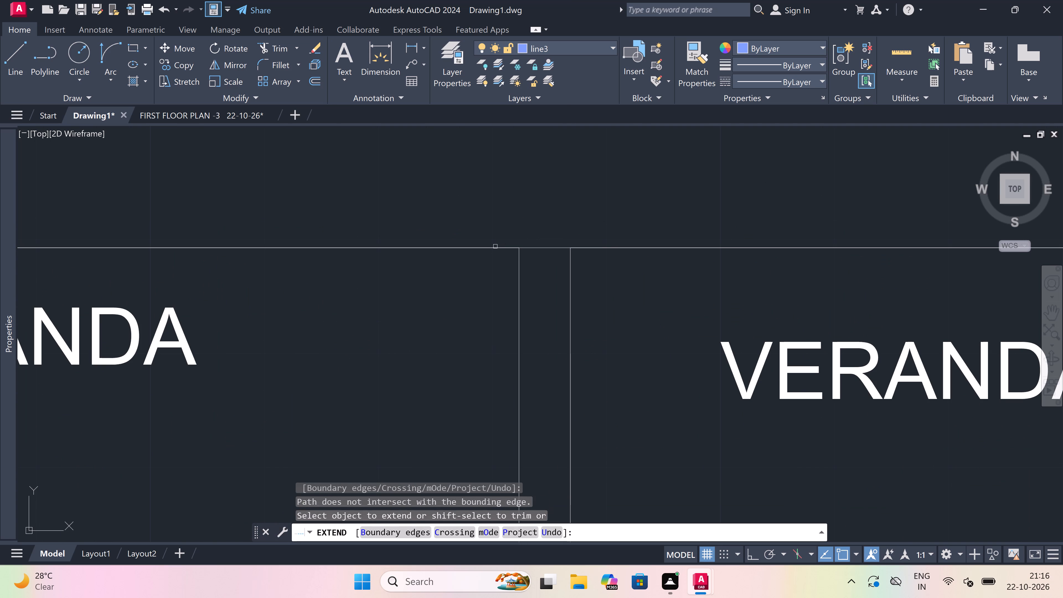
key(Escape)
With an ANSI32 hatch, try filling the wall between the two central verandas, and fill the northern 7'-0"x4'-0" BATHROOM's west wall.
text(h)
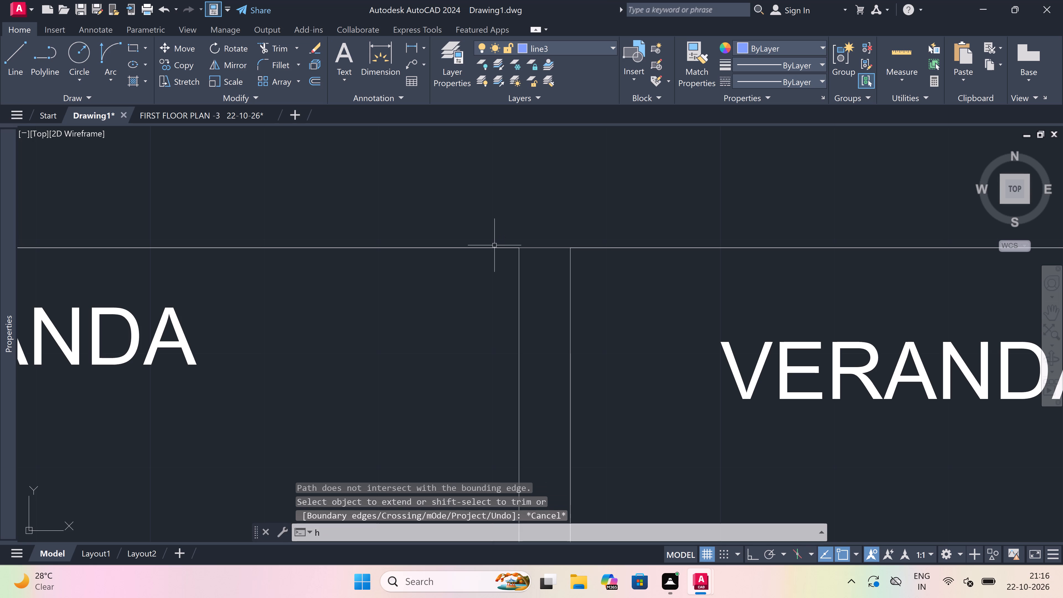
key(space)
scroll(494, 245, down, 6)
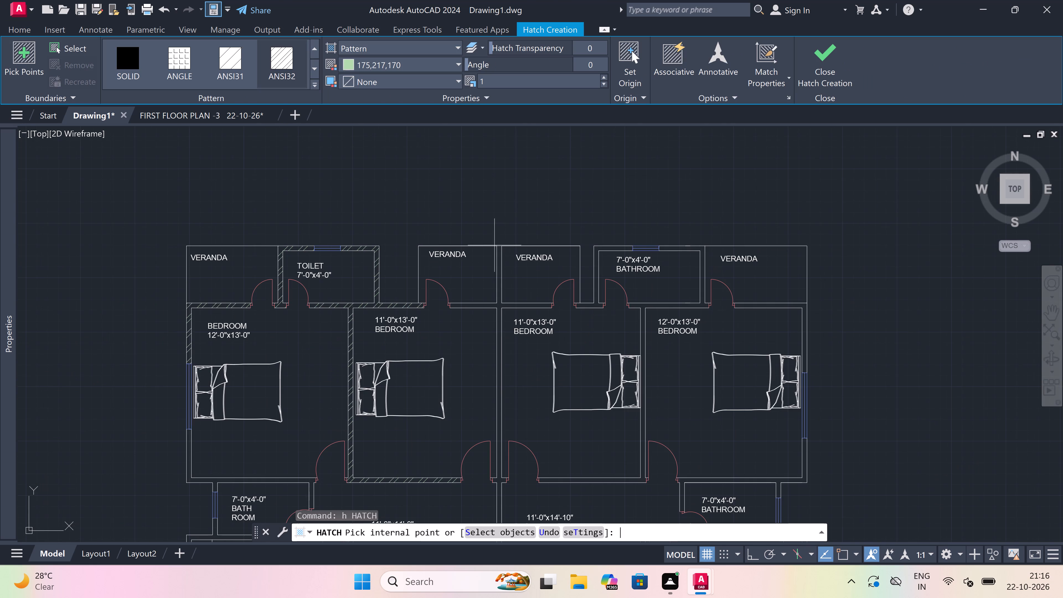
click(285, 61)
scroll(504, 272, up, 1)
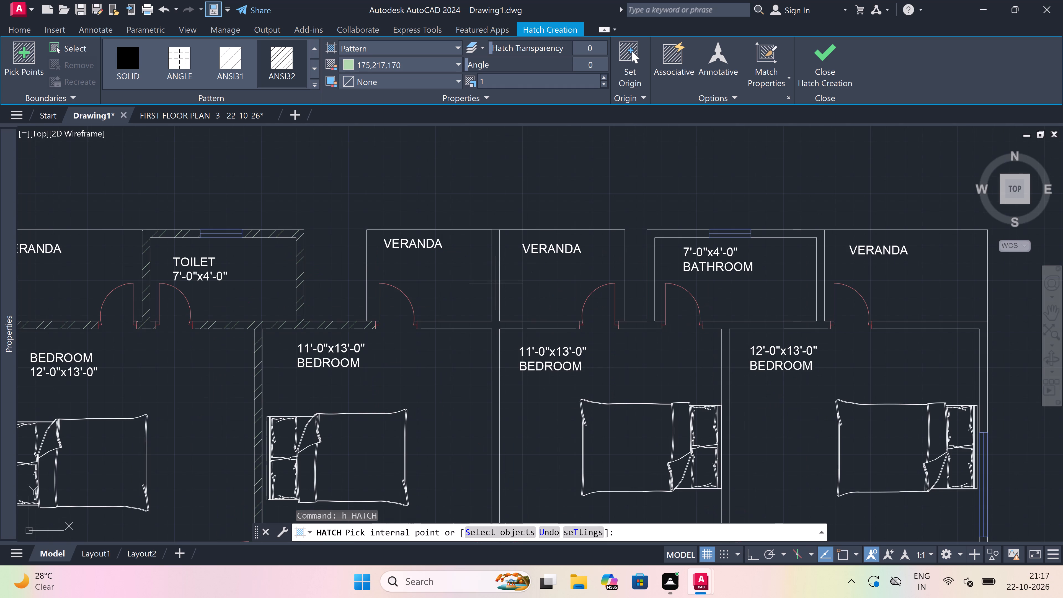
click(496, 282)
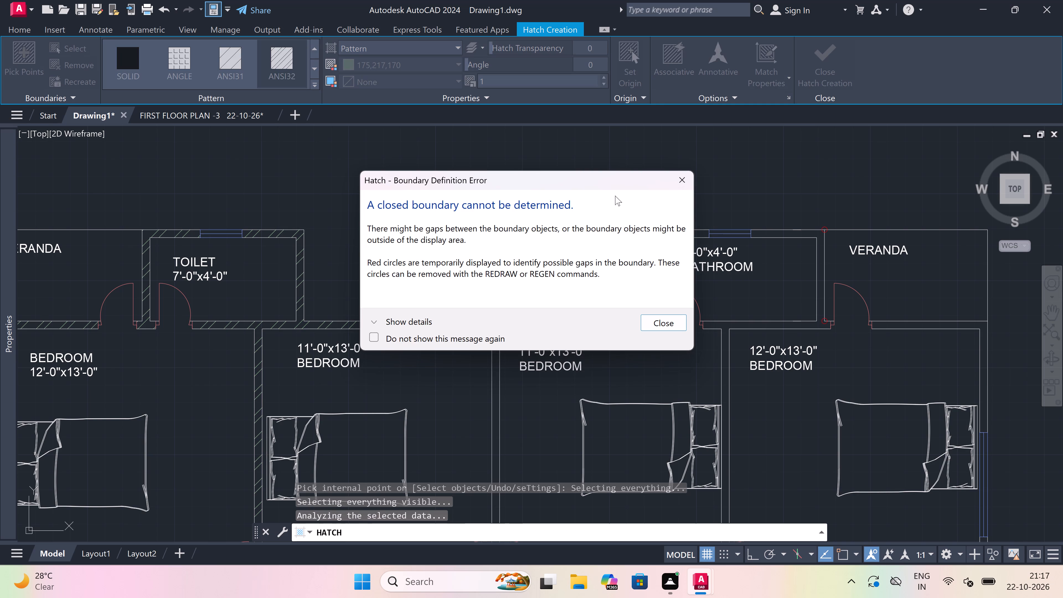
click(678, 182)
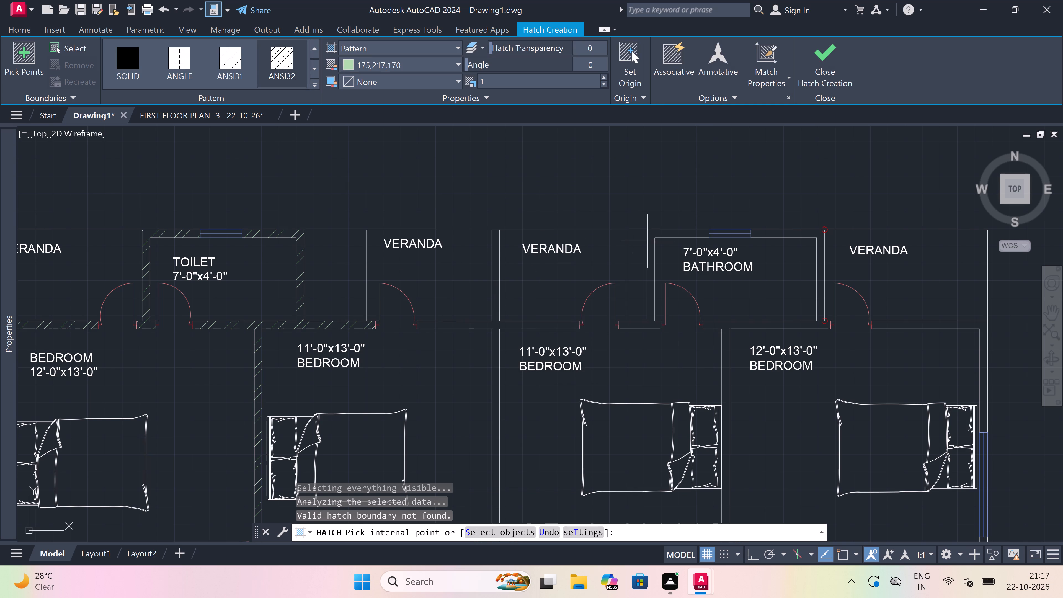
click(649, 277)
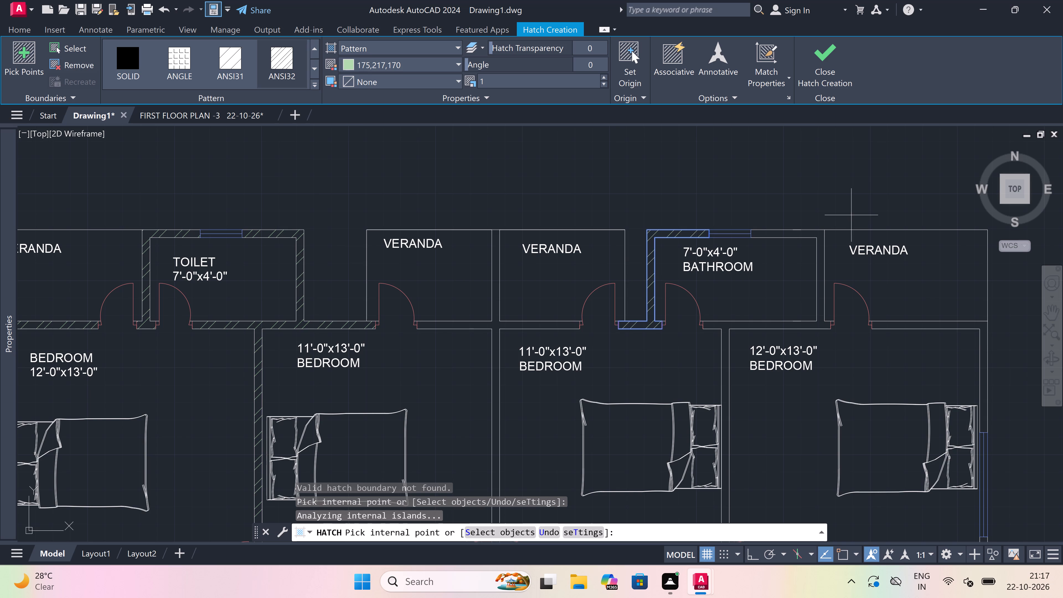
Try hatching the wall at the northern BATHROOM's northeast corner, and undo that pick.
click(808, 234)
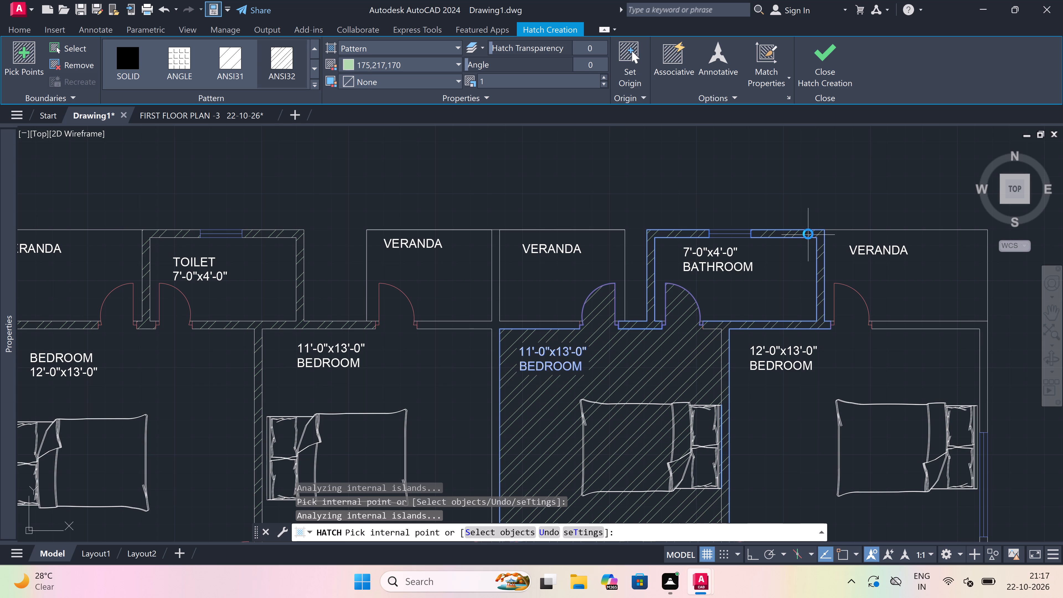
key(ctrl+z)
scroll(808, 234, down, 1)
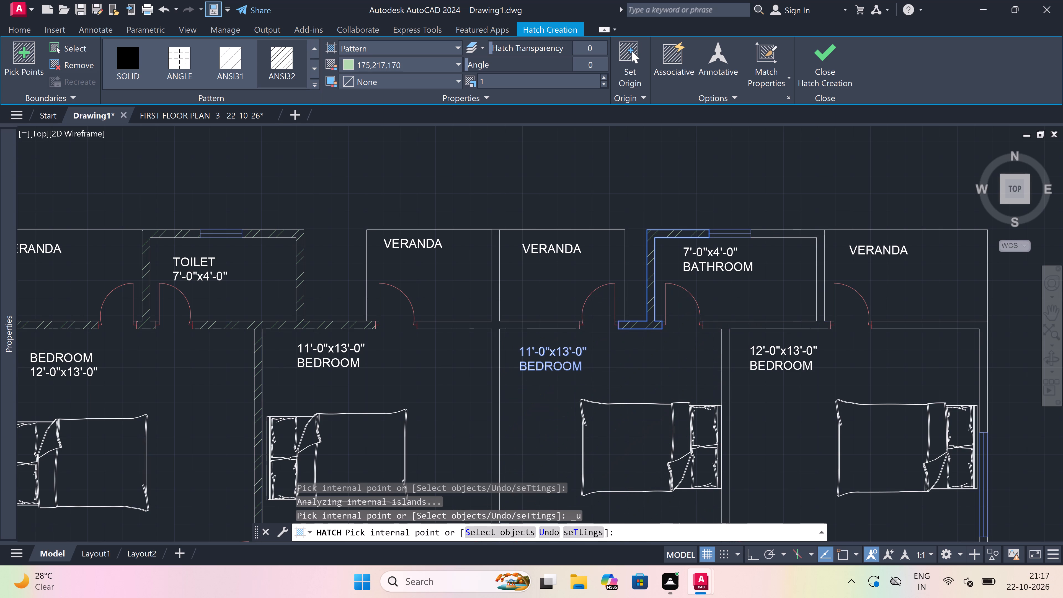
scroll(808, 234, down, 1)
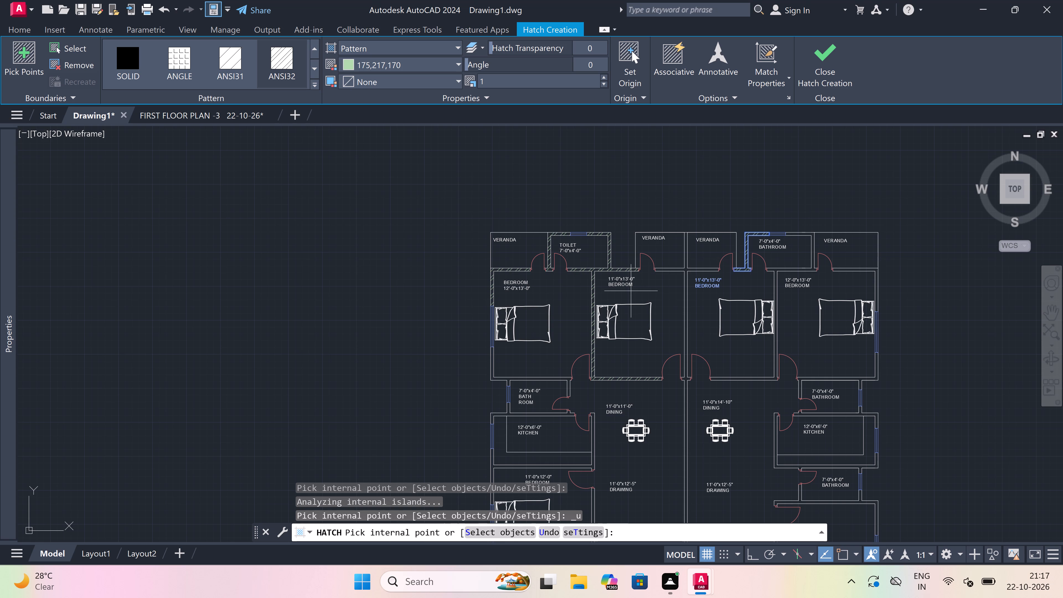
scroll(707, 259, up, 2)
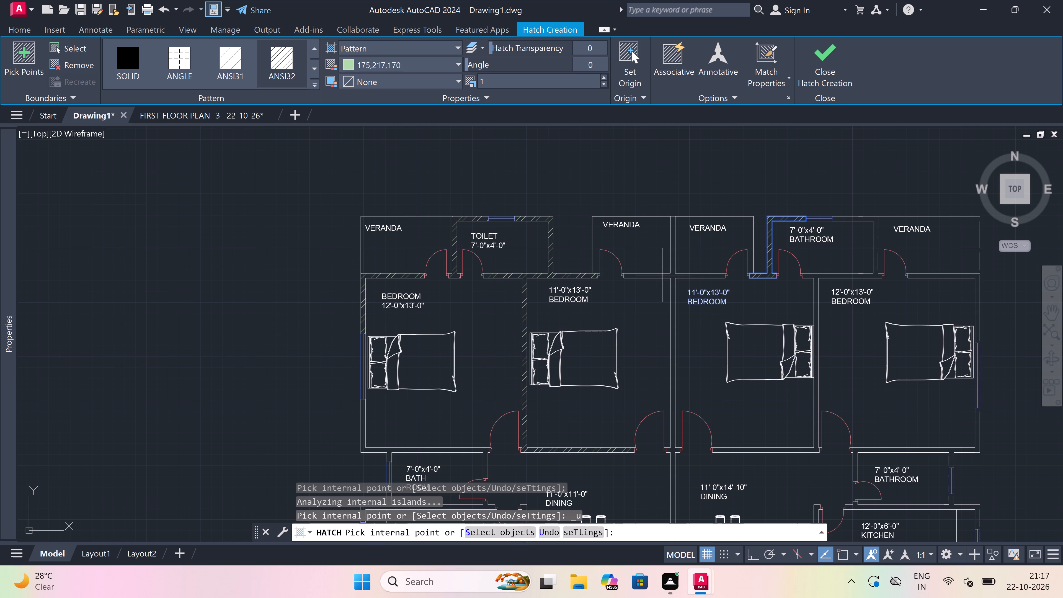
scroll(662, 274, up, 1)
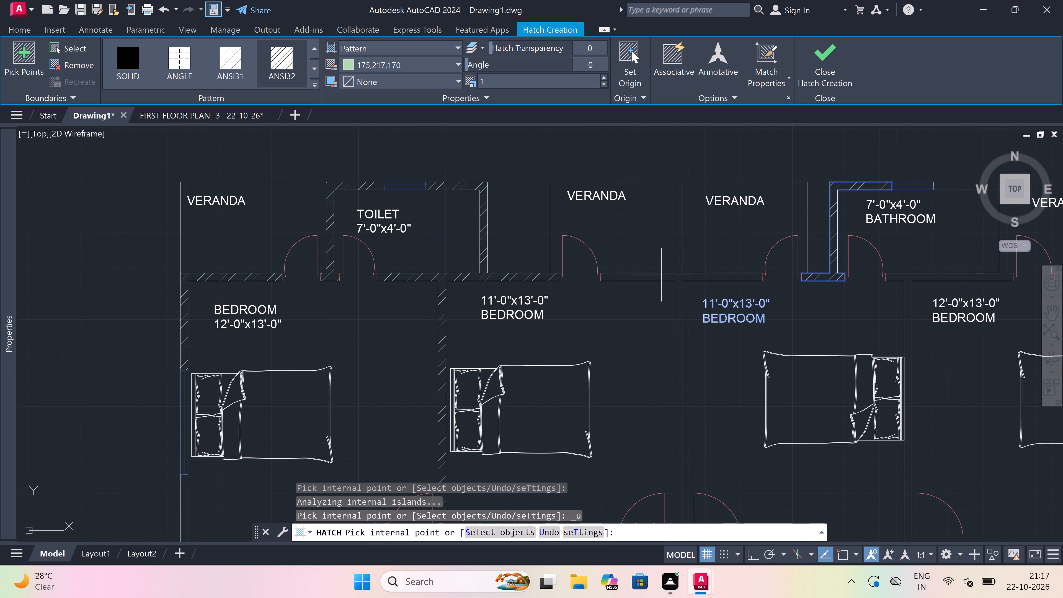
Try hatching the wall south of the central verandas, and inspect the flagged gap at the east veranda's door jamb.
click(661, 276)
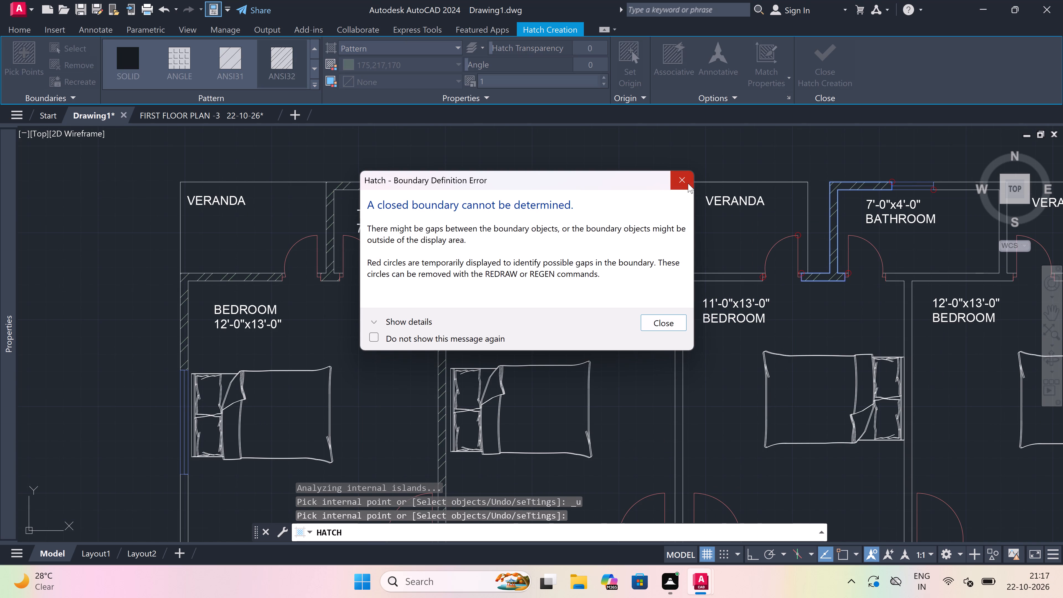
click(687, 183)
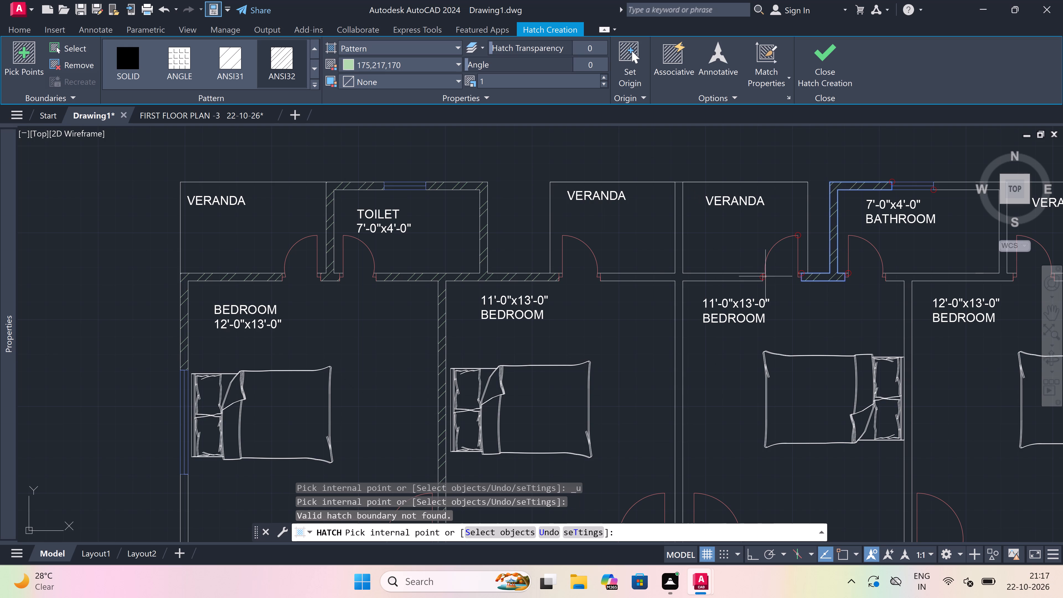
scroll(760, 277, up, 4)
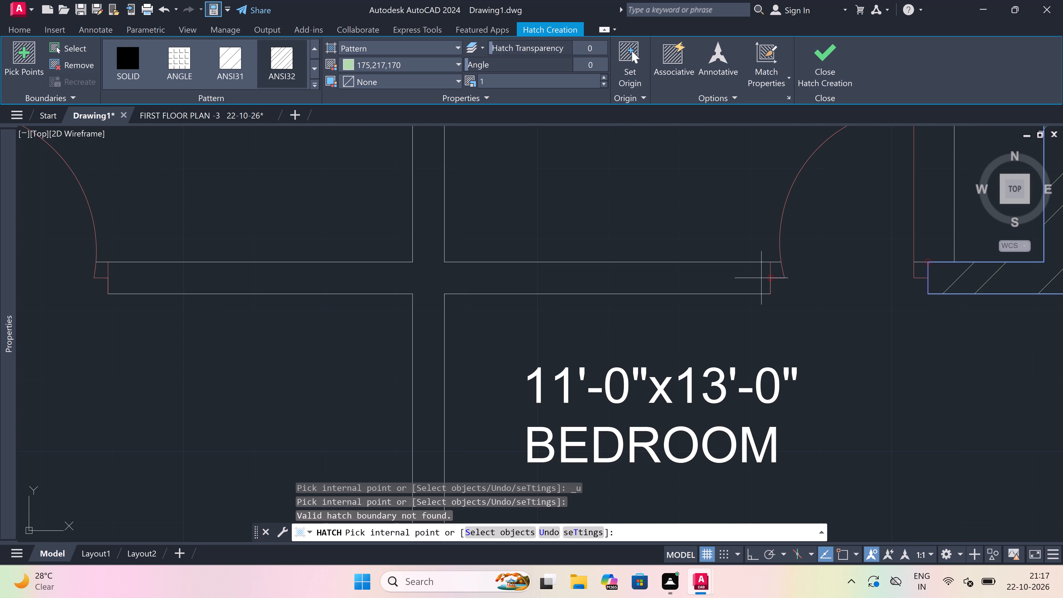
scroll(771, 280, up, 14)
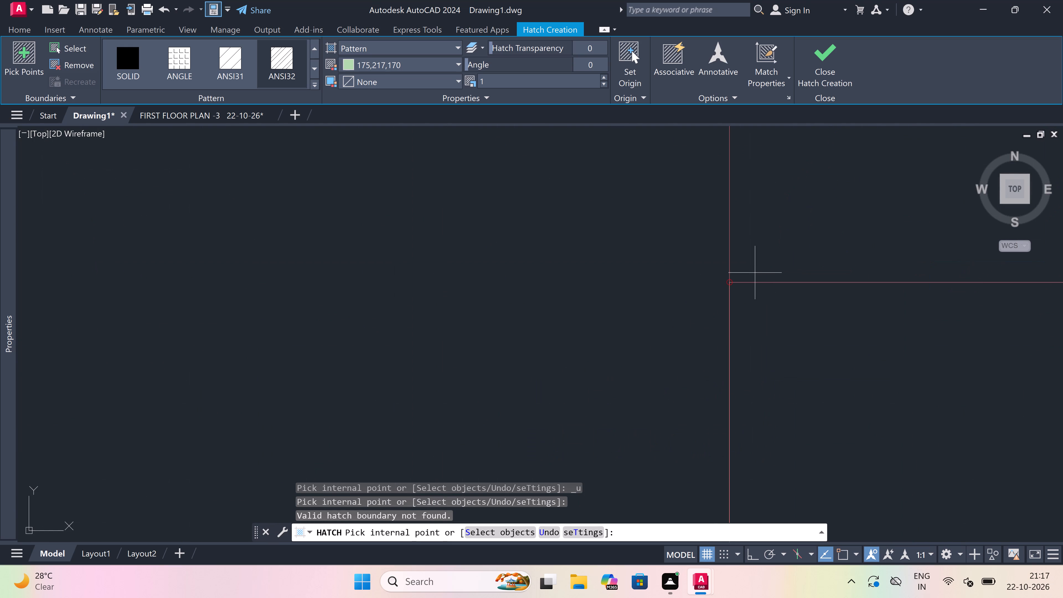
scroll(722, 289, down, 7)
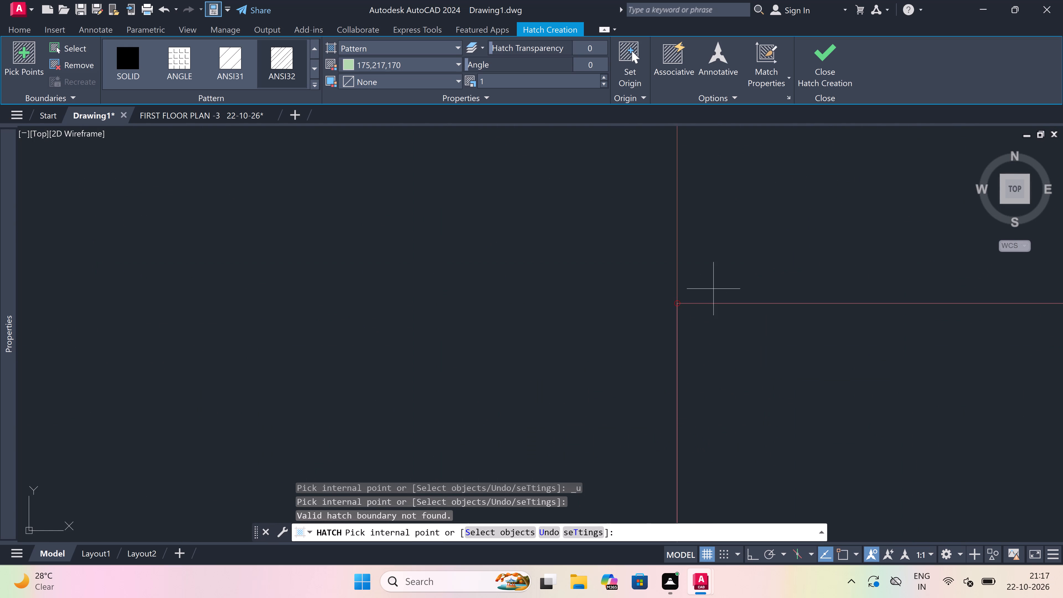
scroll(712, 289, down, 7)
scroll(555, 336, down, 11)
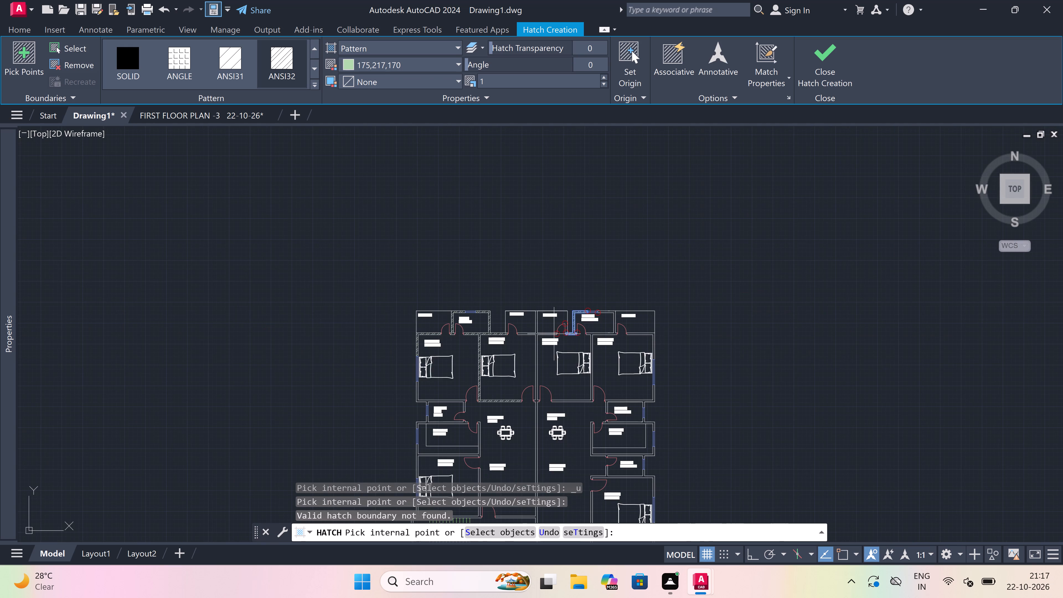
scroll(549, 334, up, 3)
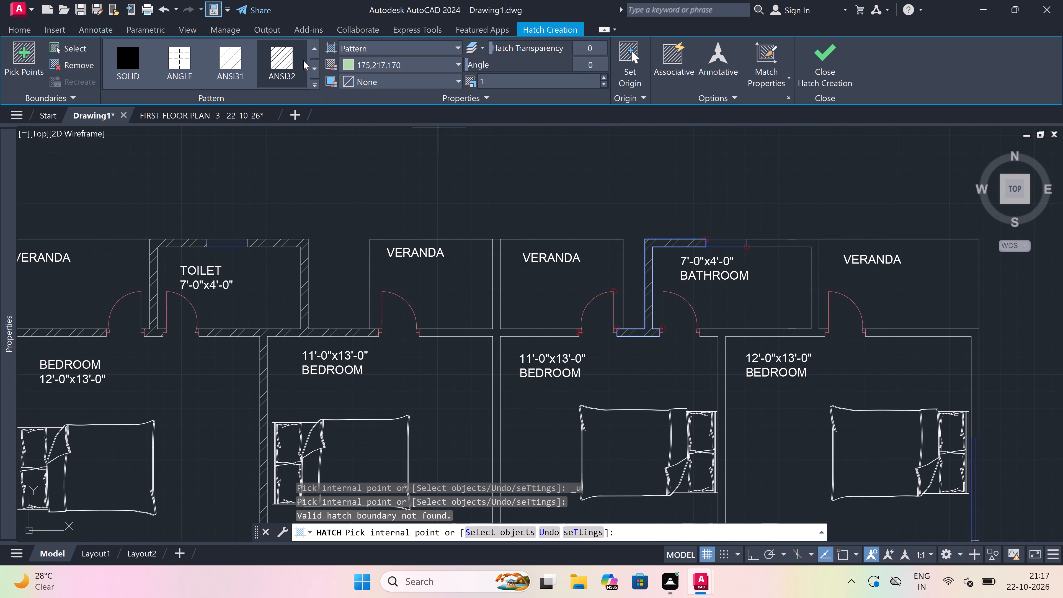
With the ANSI32 pattern, fill the northwest 12'-0"x13'-0" BEDROOM's south wall, including its southwest corner and the adjoining BATH ROOM wall stubs.
click(277, 60)
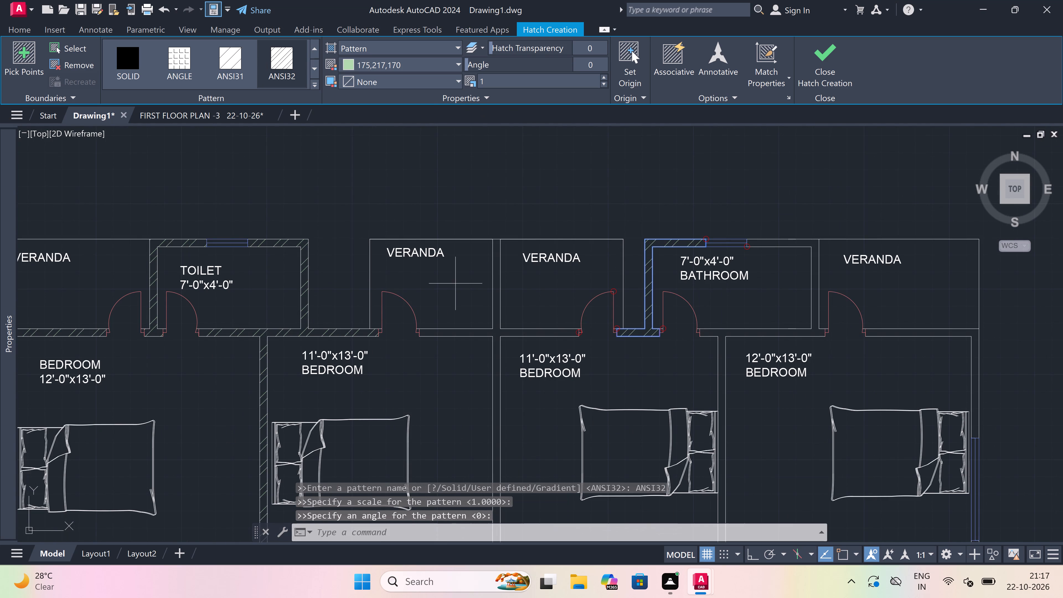
scroll(456, 283, down, 4)
scroll(419, 326, down, 3)
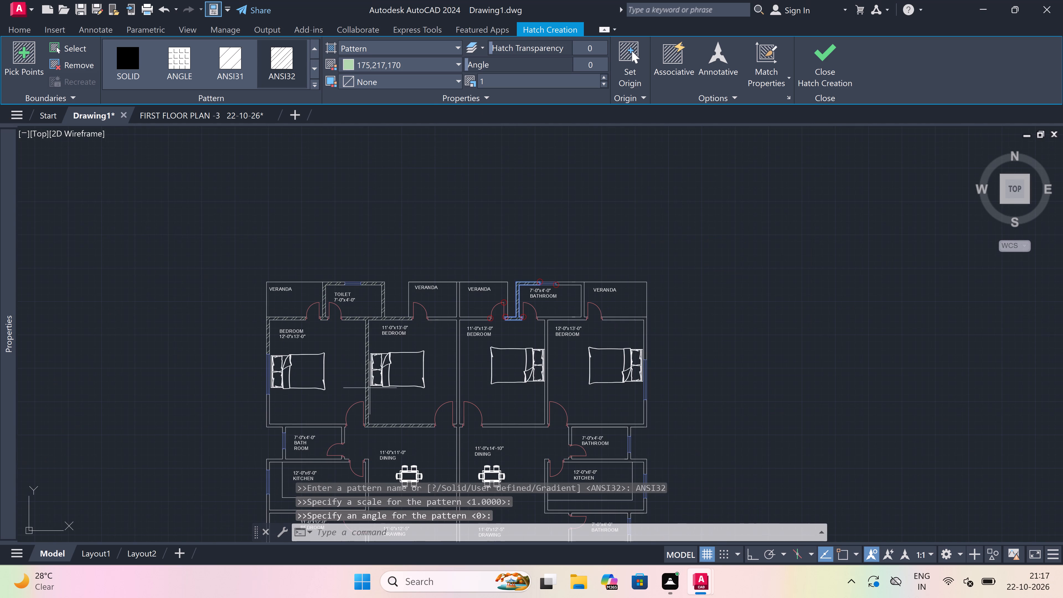
scroll(291, 452, up, 2)
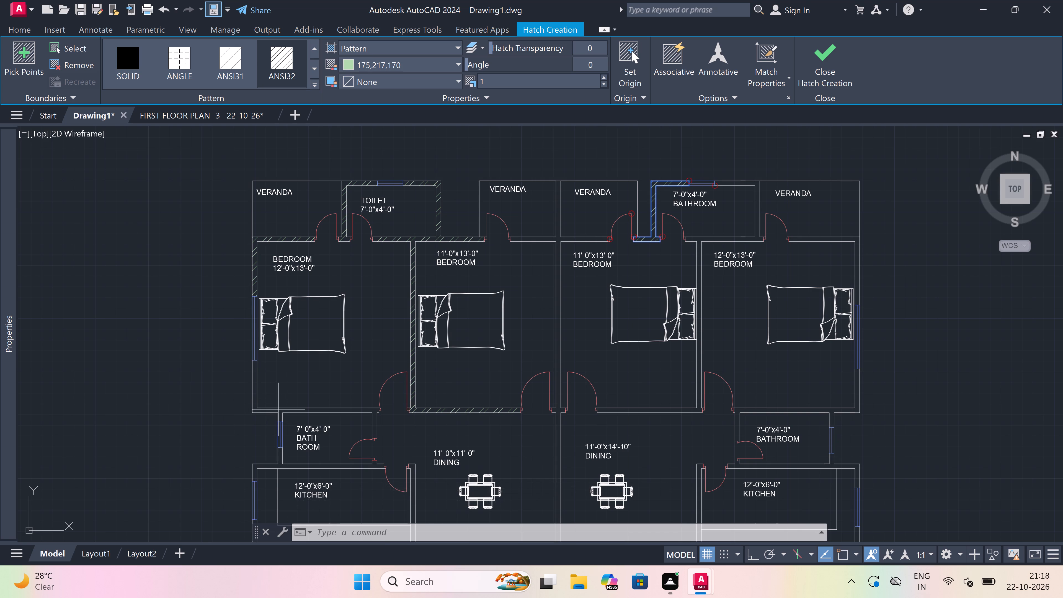
scroll(277, 414, up, 2)
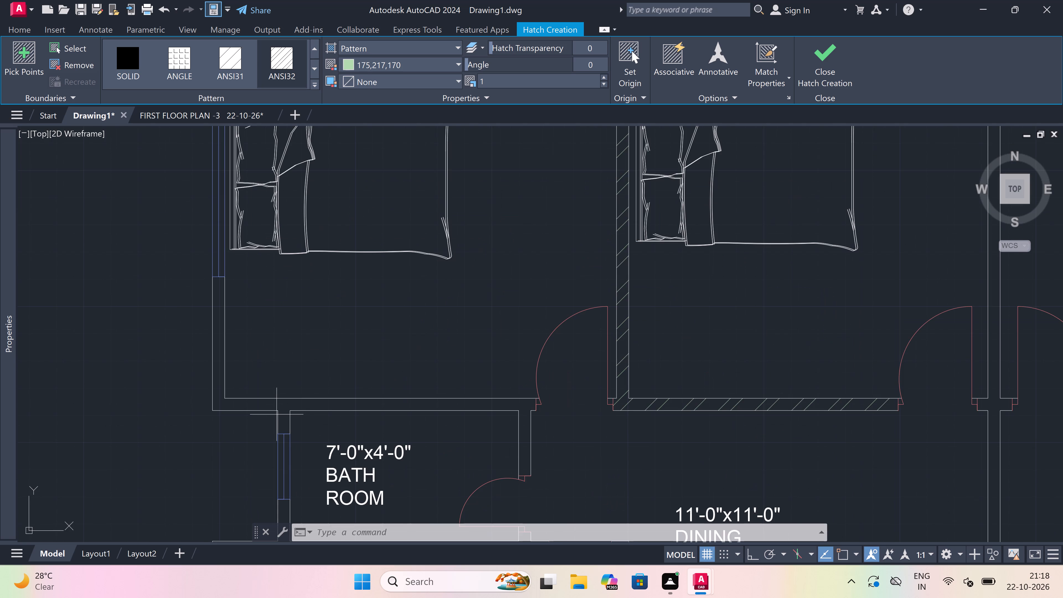
click(276, 406)
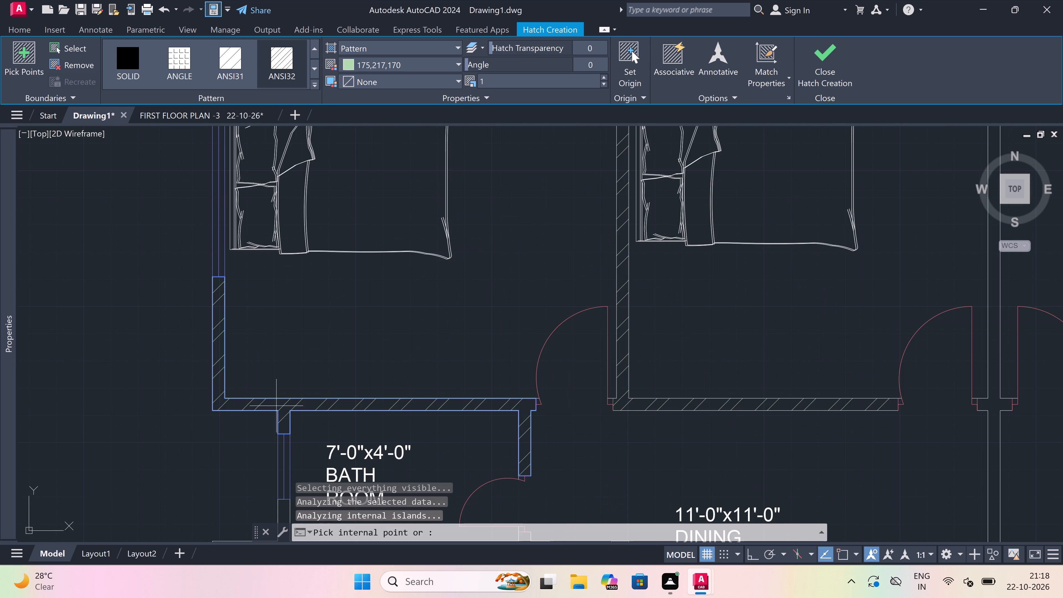
Fill the walls around the west 12'-0"x6'-0" KITCHEN, including those shared with the BATH ROOM and the 11'-0"x12'-0" BEDROOM.
scroll(417, 276, down, 4)
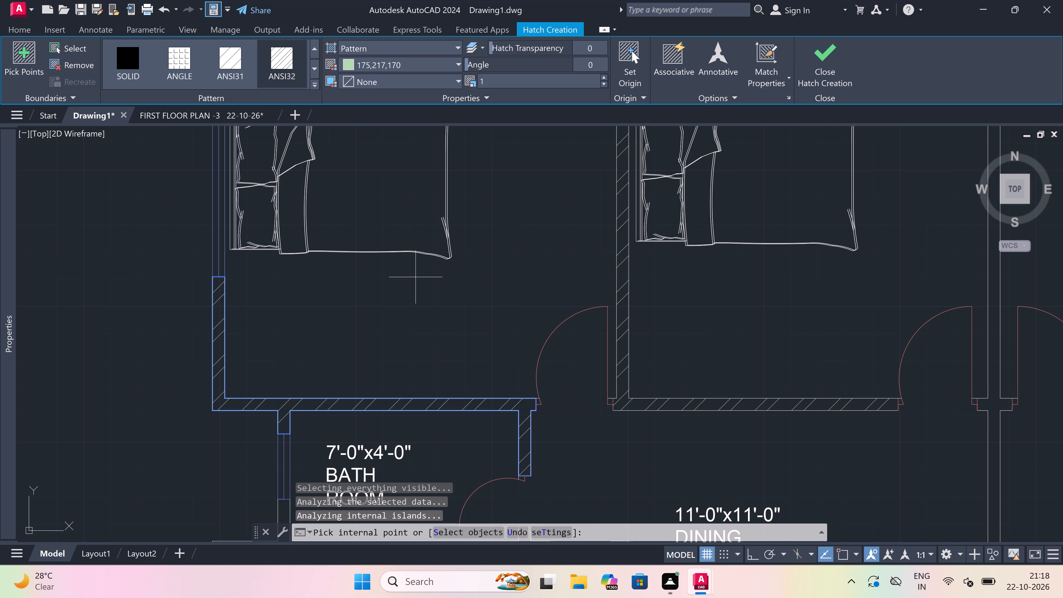
scroll(417, 277, down, 4)
scroll(397, 355, up, 2)
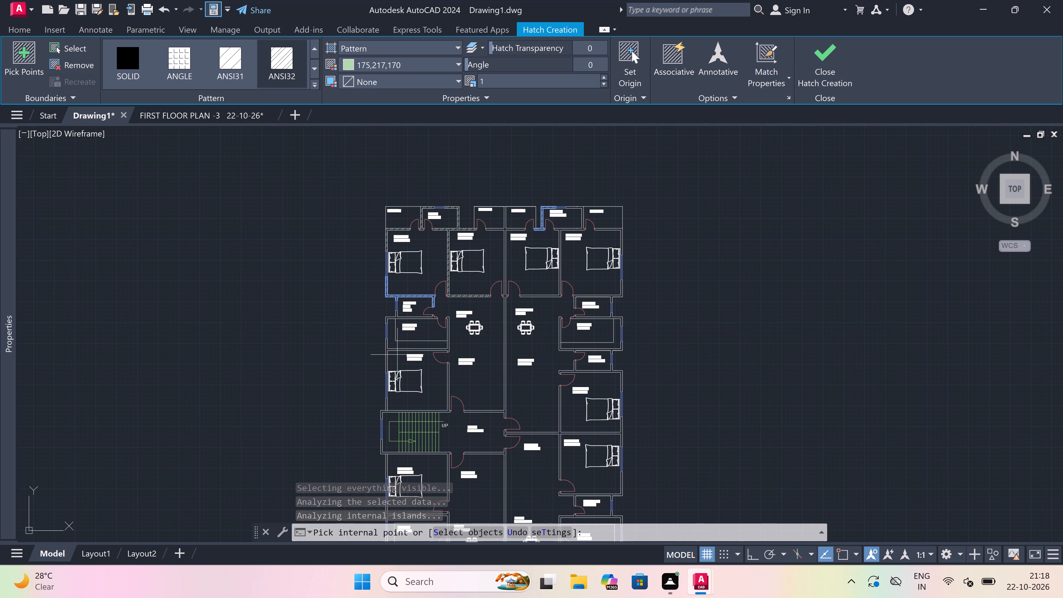
scroll(397, 354, up, 4)
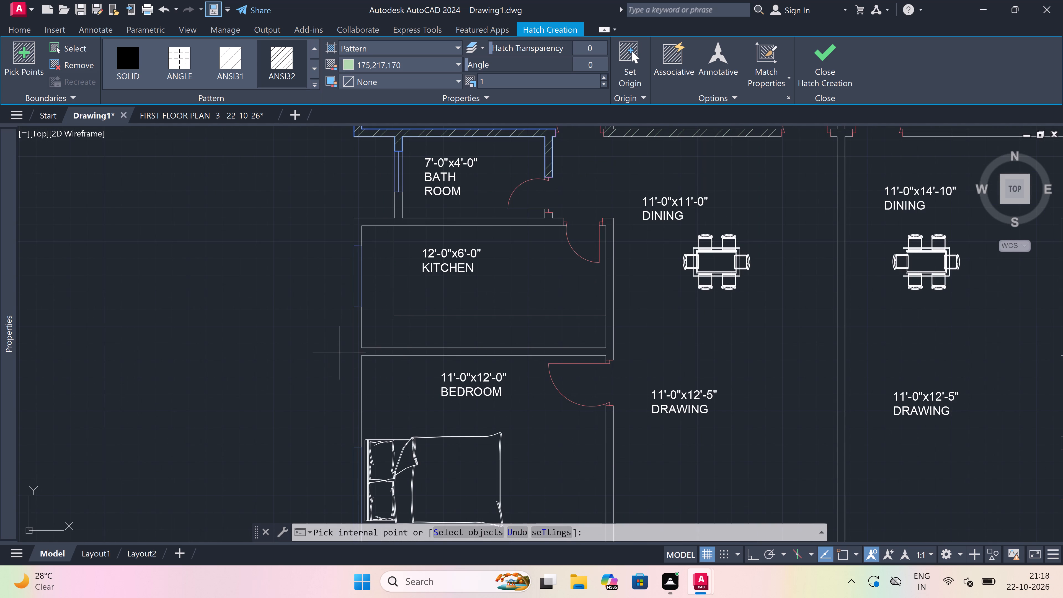
click(358, 351)
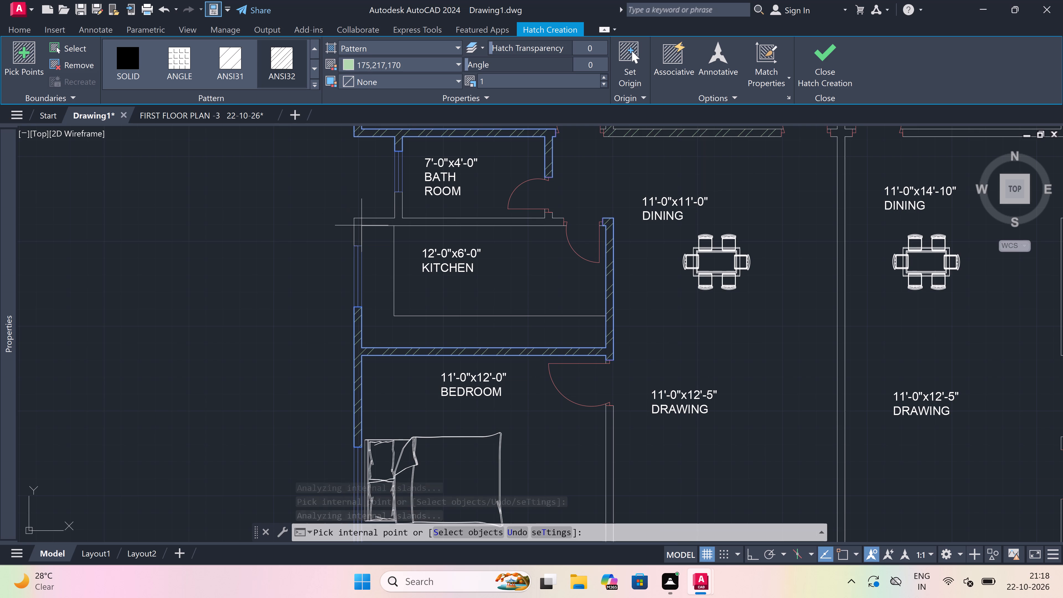
click(357, 223)
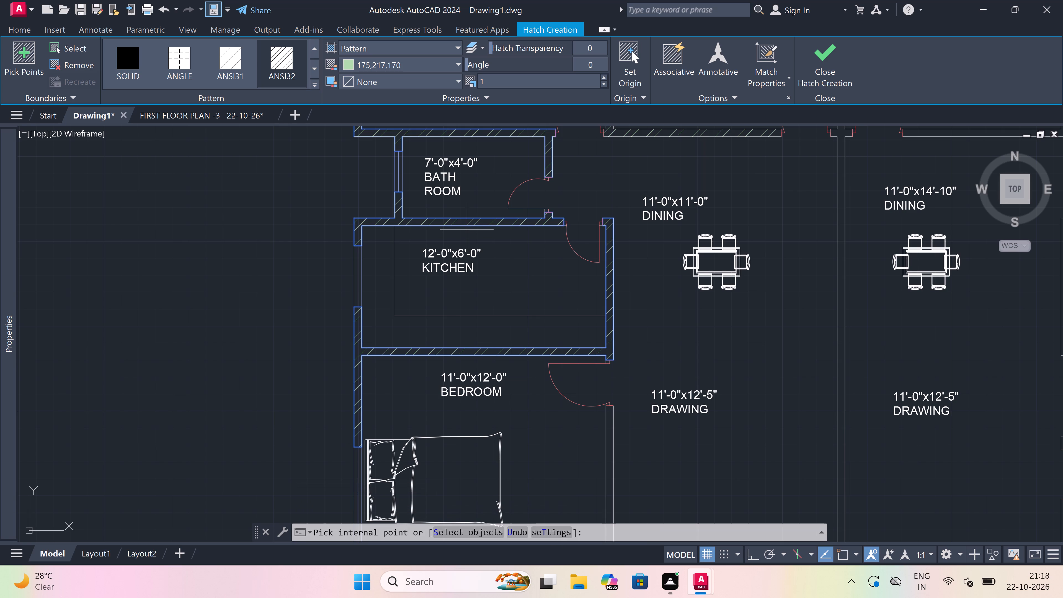
Fill the west 11'-0"x12'-0" BEDROOM's east and south walls and the central wall between the two DINING and DRAWING areas.
scroll(544, 240, down, 3)
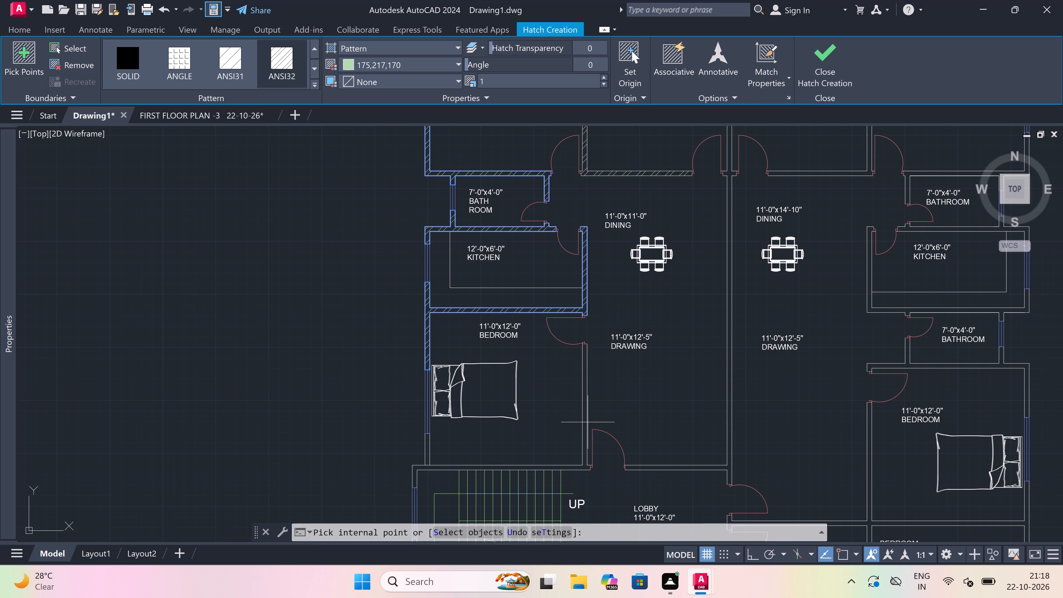
click(585, 395)
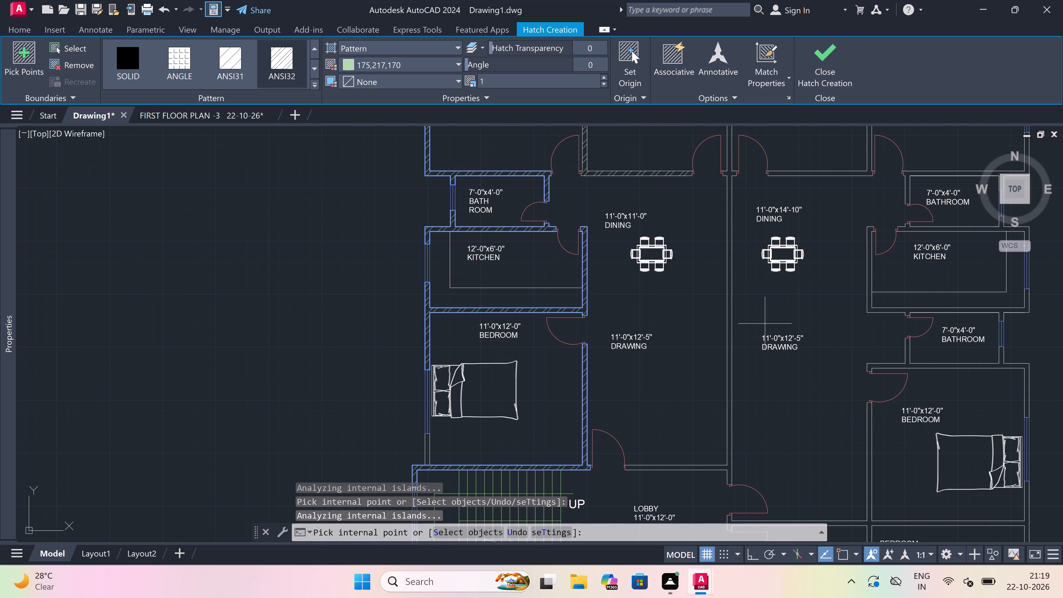
click(731, 320)
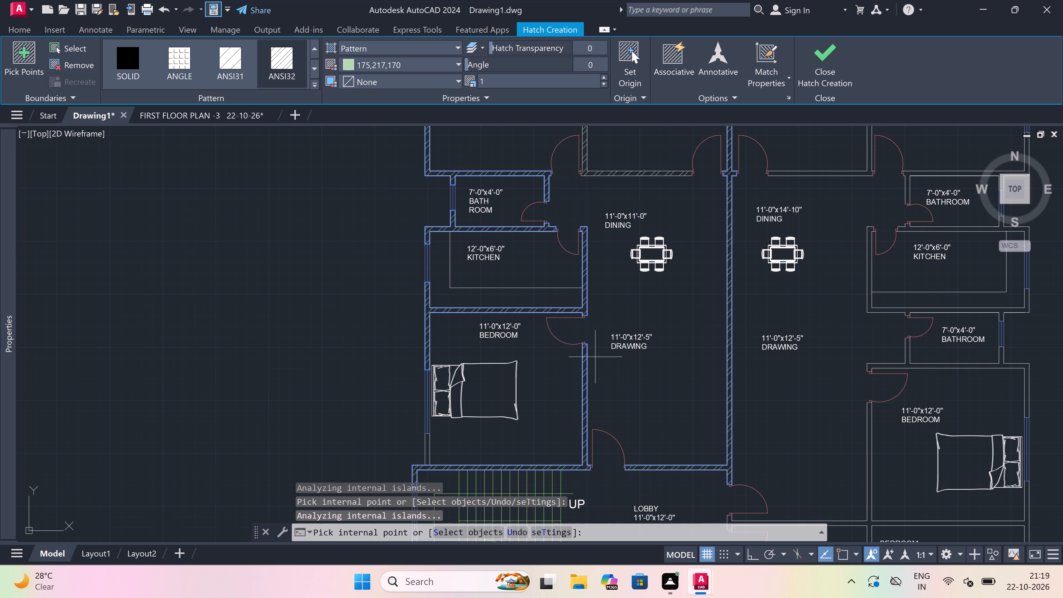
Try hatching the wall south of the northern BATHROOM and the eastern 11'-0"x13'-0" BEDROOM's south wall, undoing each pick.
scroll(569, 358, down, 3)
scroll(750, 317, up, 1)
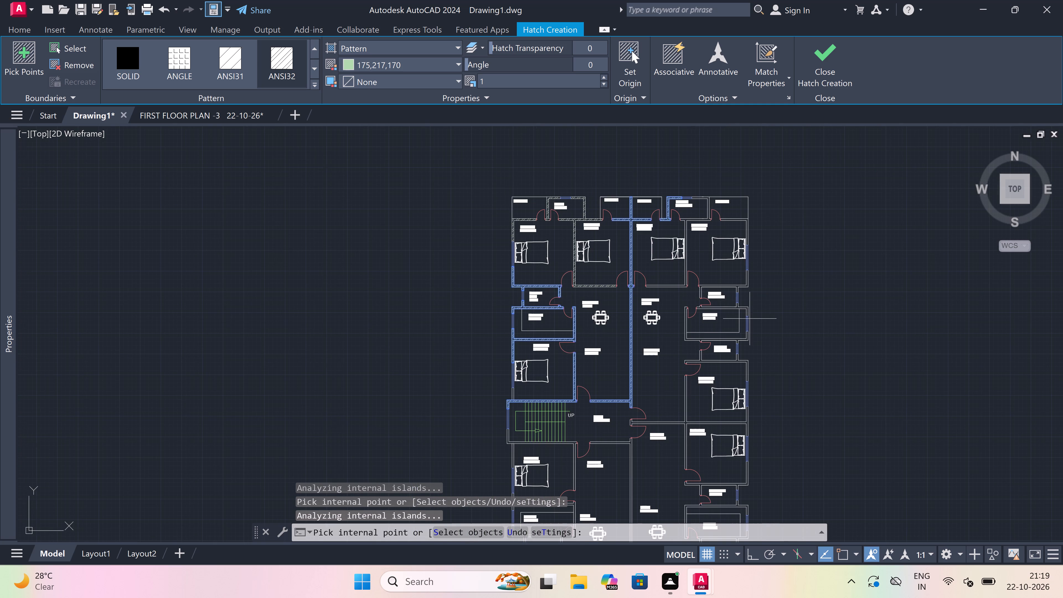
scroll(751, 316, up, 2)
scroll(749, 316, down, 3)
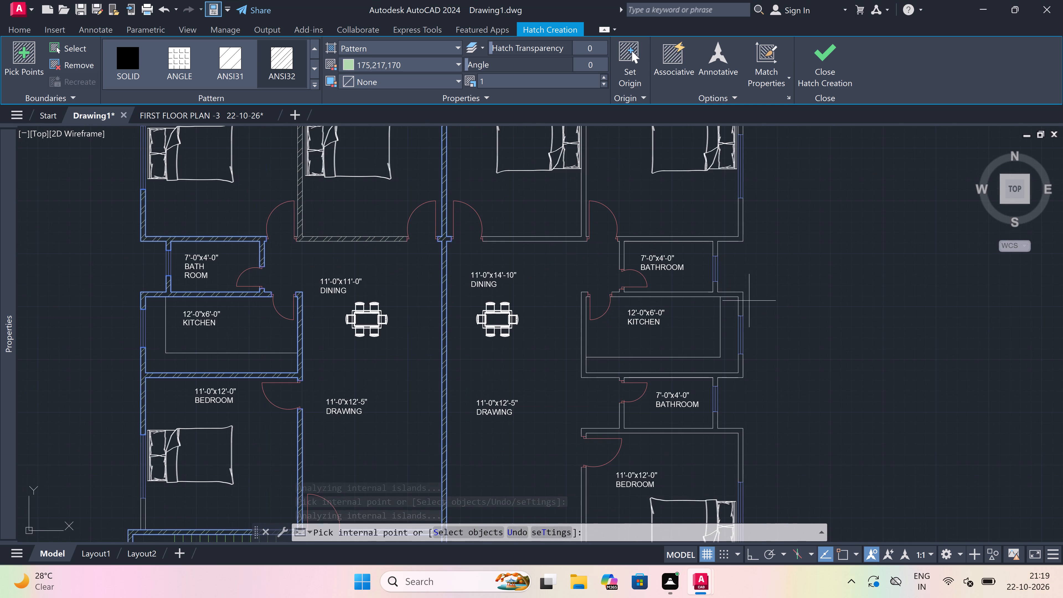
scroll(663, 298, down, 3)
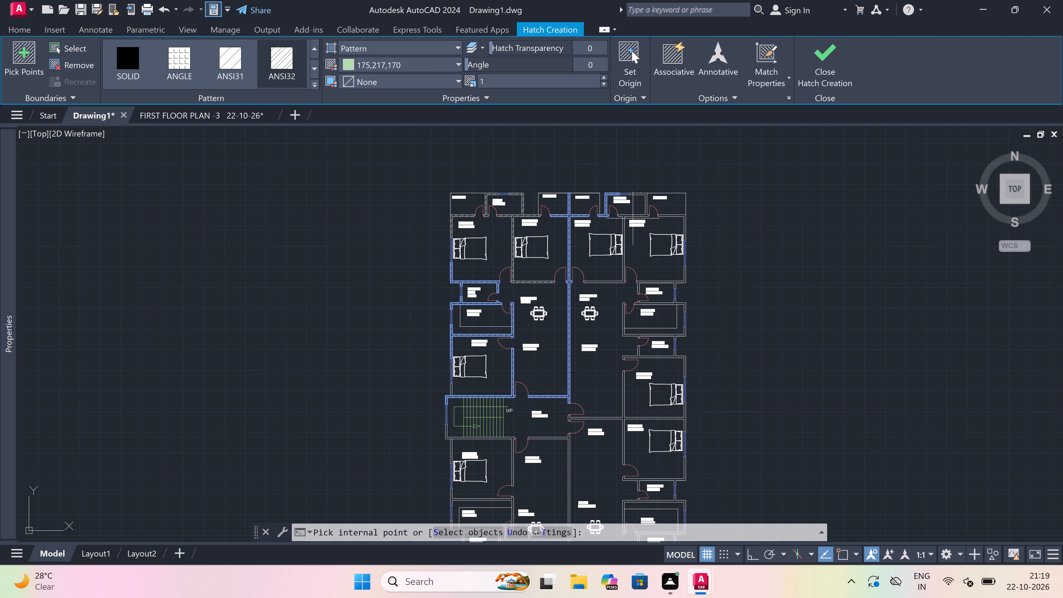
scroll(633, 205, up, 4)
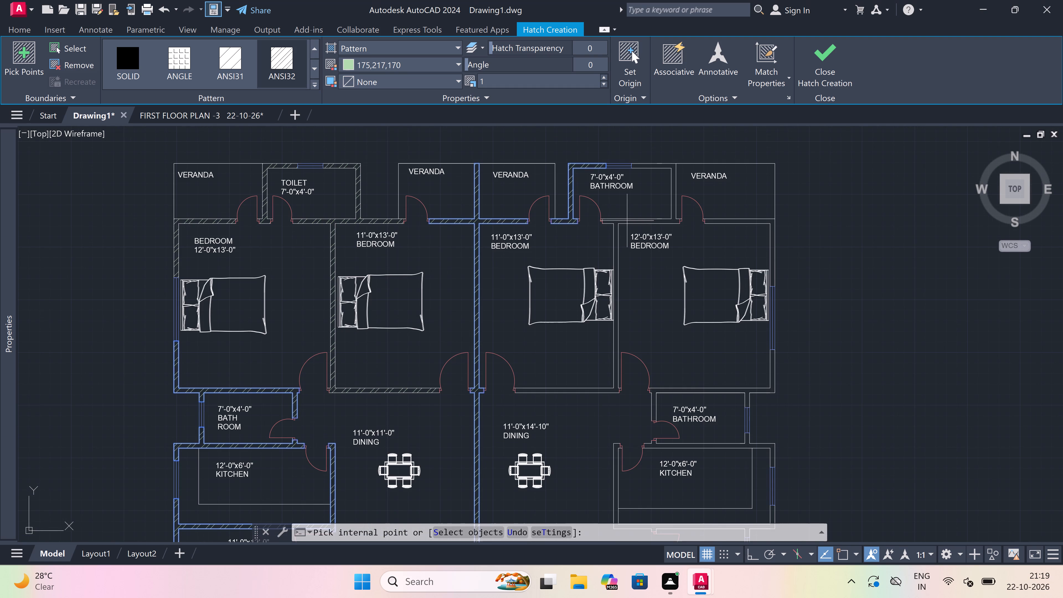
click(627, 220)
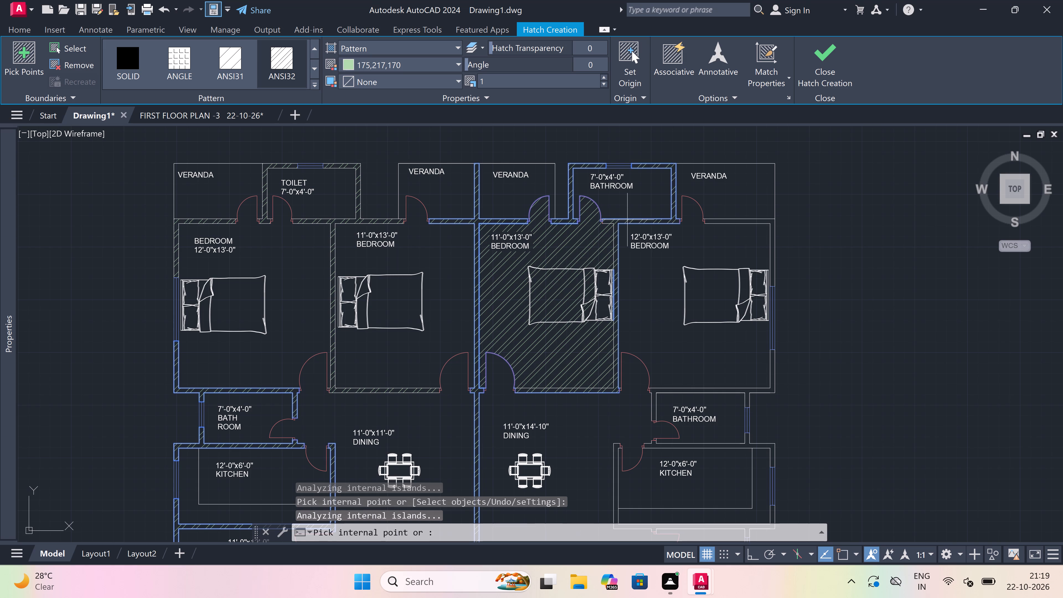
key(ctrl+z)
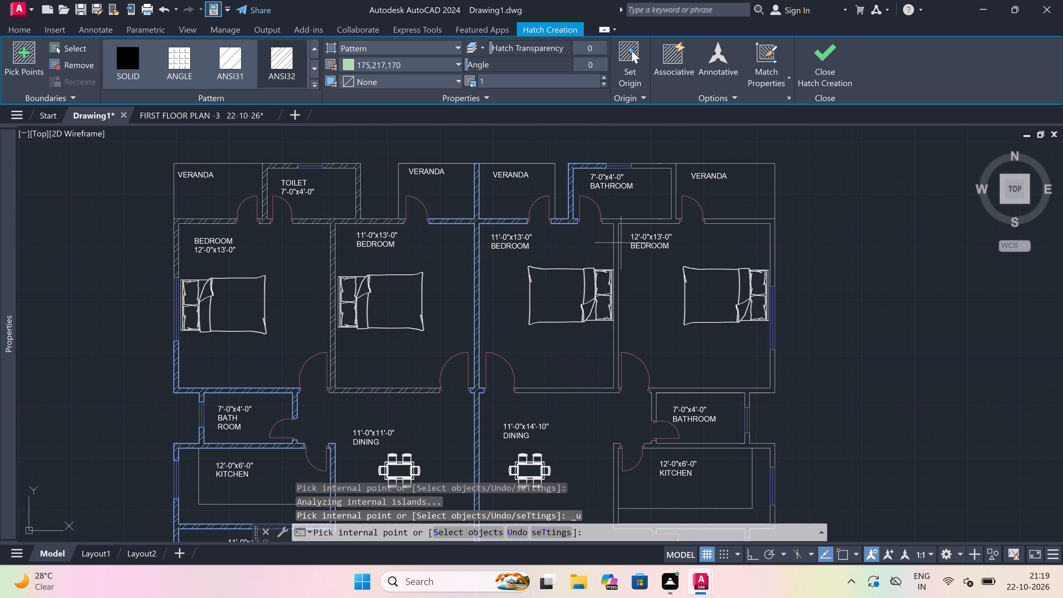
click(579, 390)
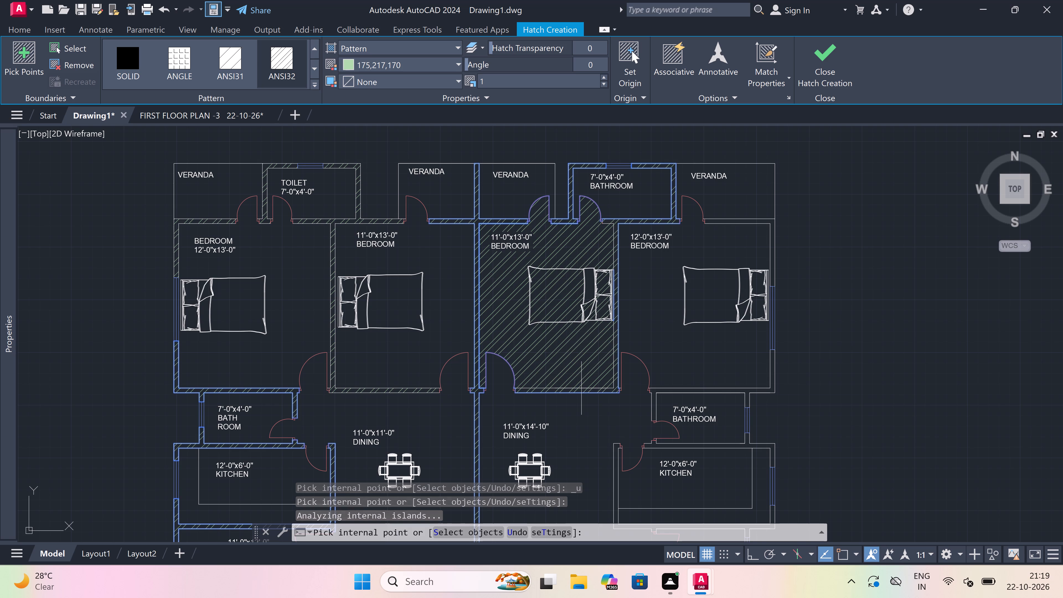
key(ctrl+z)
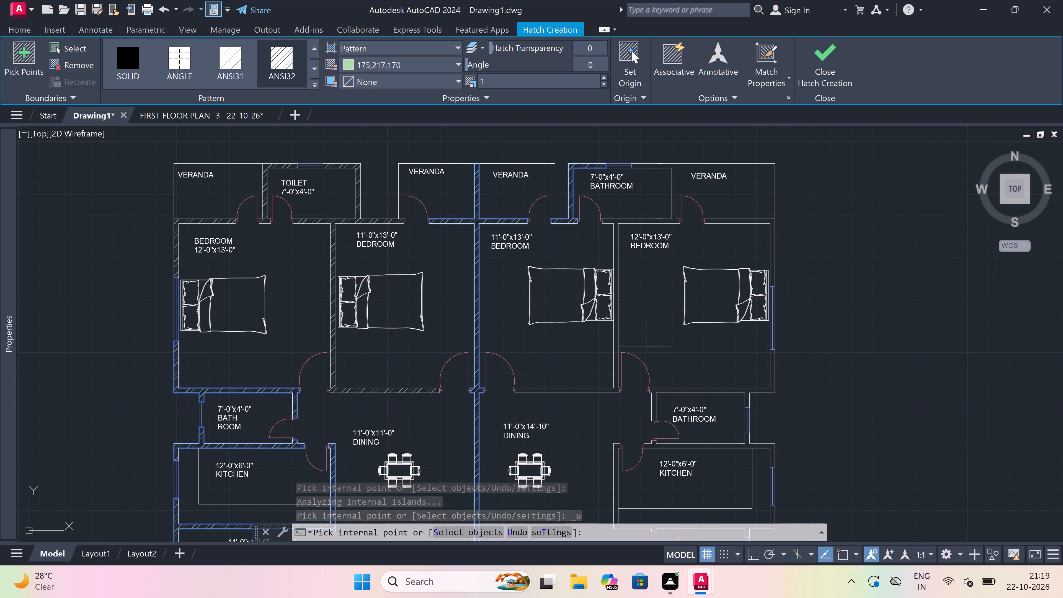
Fill the northeast 12'-0"x13'-0" BEDROOM's northeast corner walls, try the wall south of the BATHROOM, and end the hatch.
scroll(734, 221, up, 2)
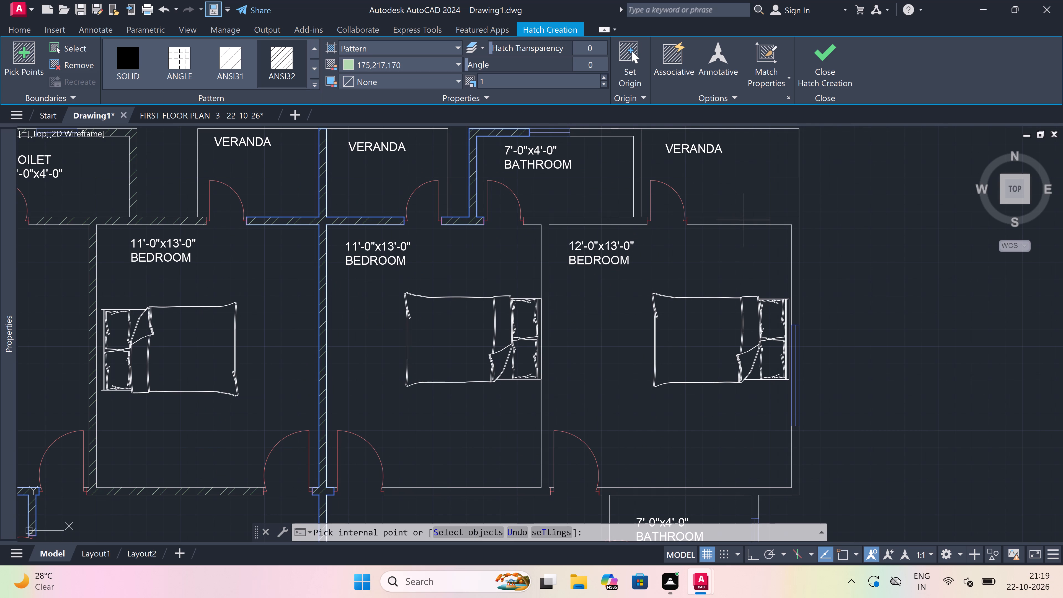
click(743, 220)
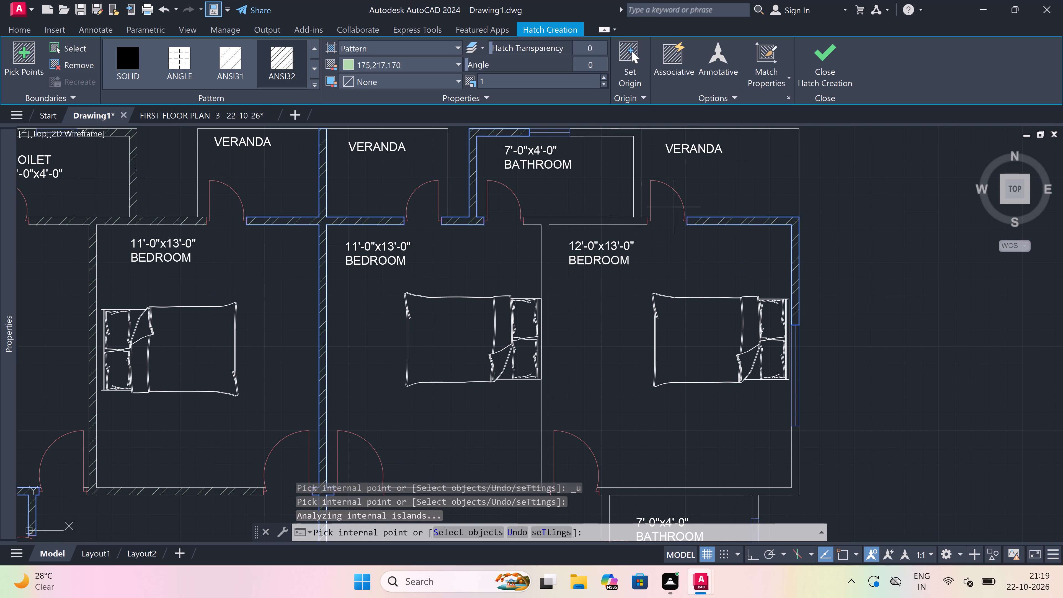
click(629, 220)
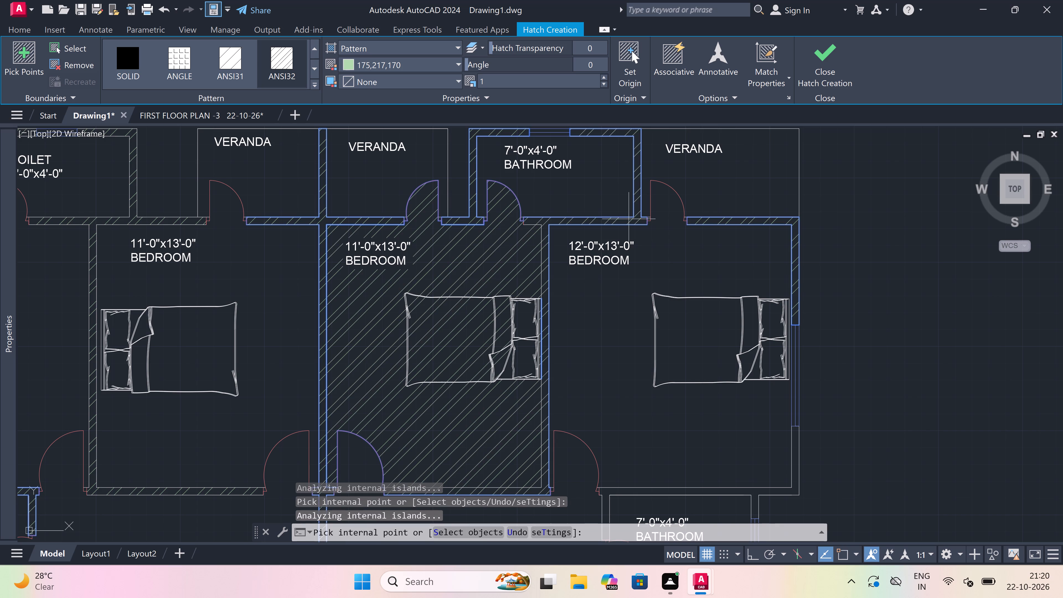
key(Escape)
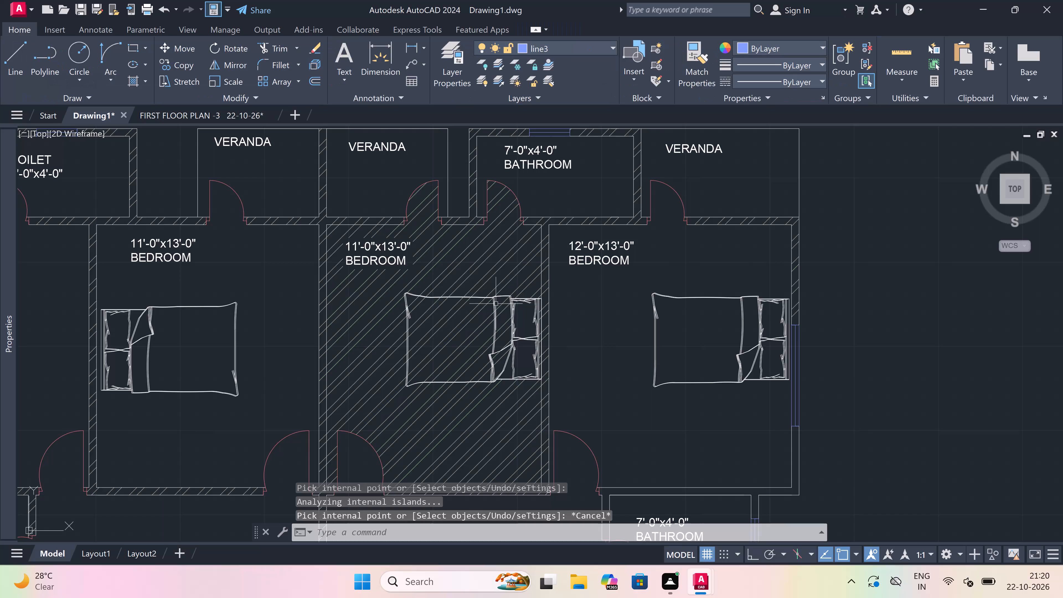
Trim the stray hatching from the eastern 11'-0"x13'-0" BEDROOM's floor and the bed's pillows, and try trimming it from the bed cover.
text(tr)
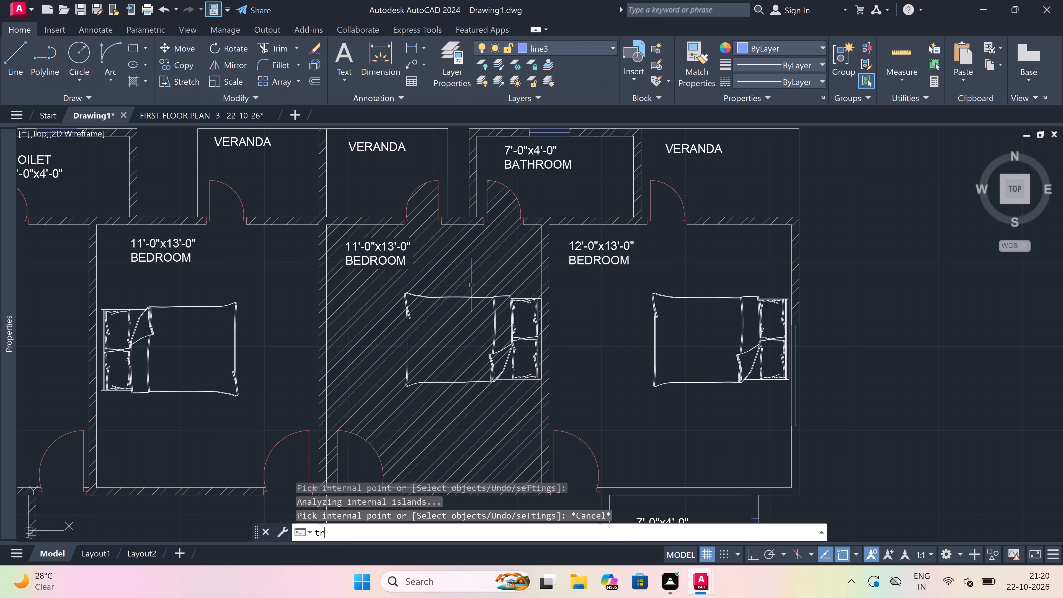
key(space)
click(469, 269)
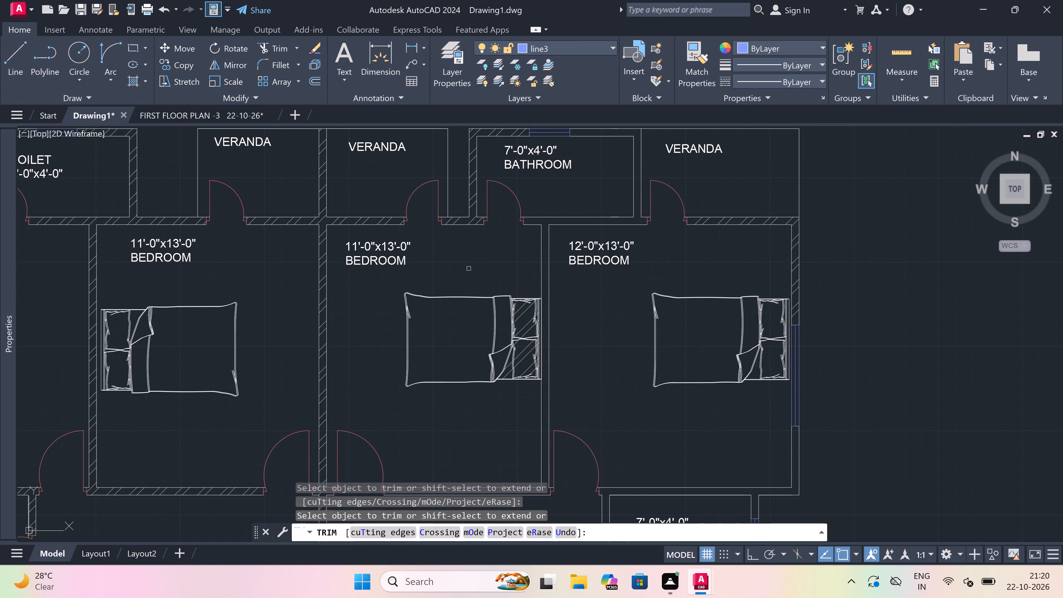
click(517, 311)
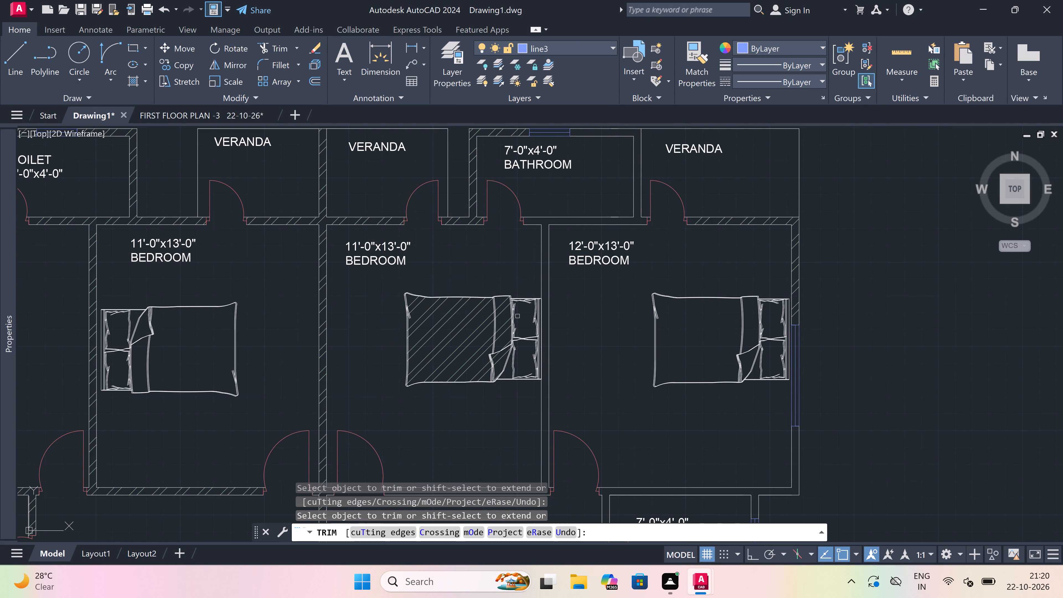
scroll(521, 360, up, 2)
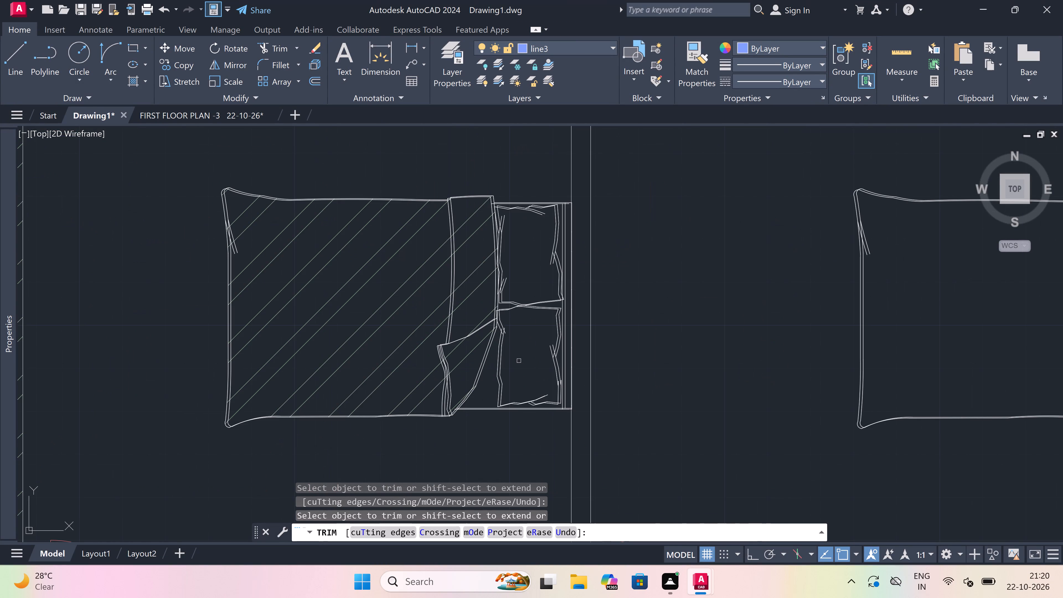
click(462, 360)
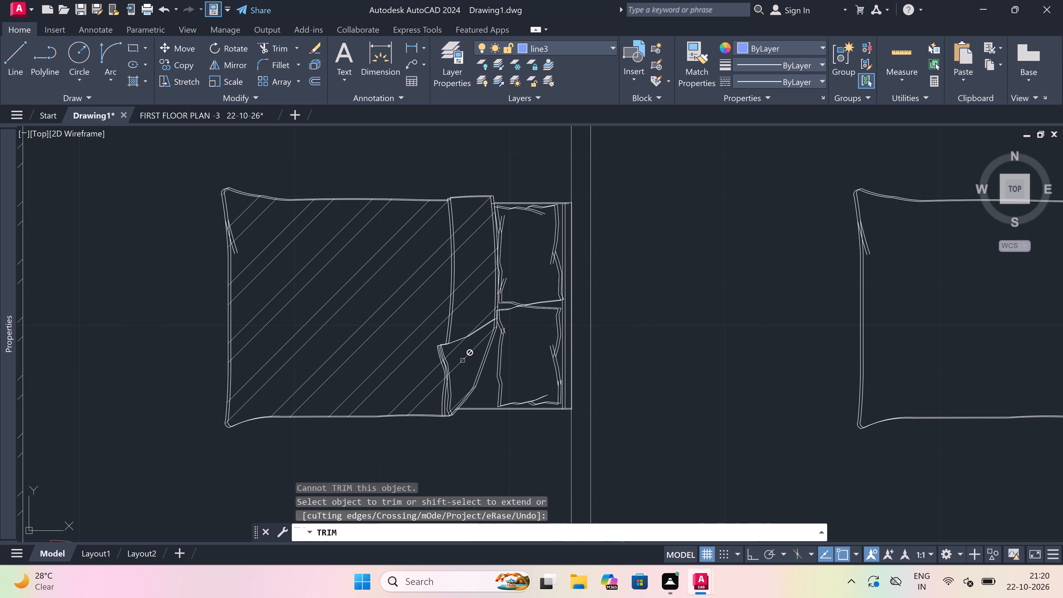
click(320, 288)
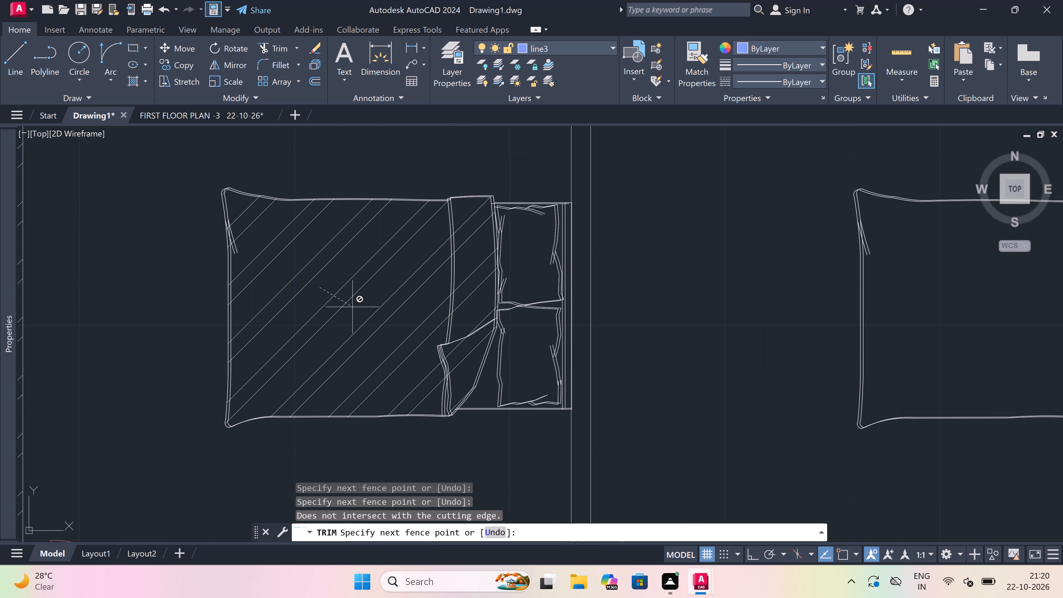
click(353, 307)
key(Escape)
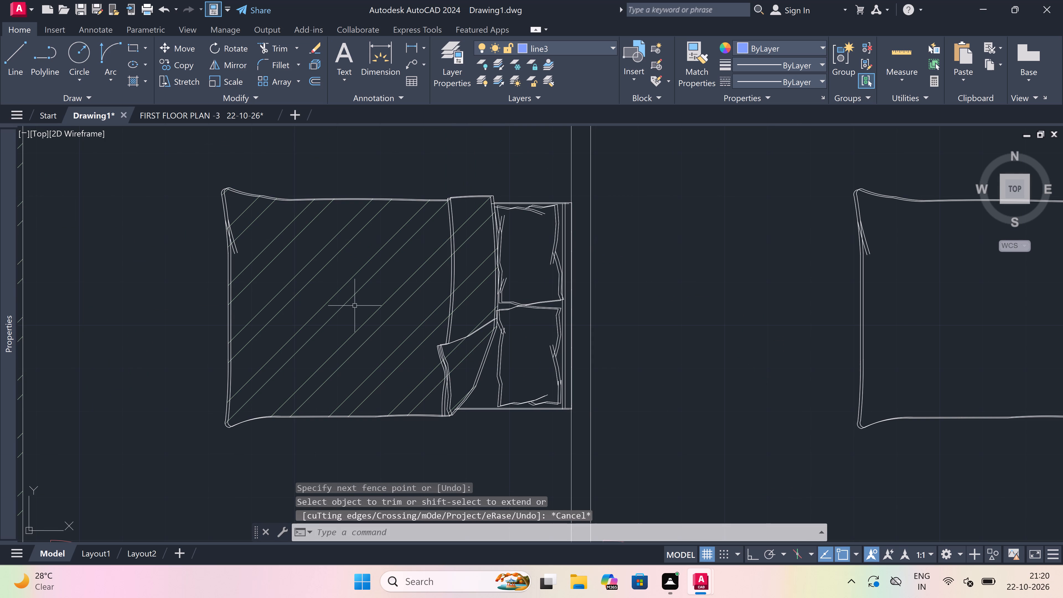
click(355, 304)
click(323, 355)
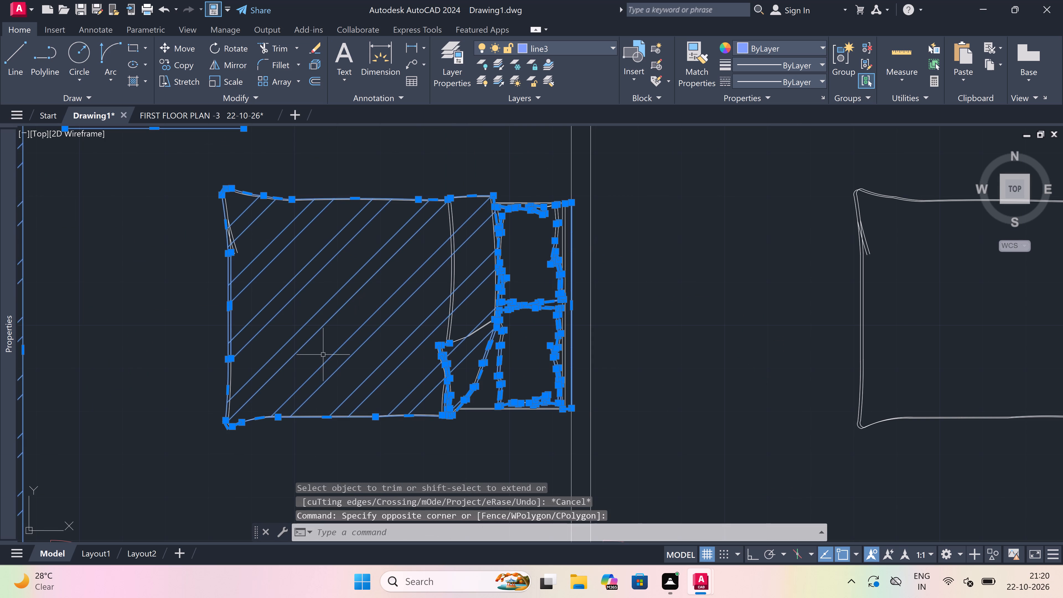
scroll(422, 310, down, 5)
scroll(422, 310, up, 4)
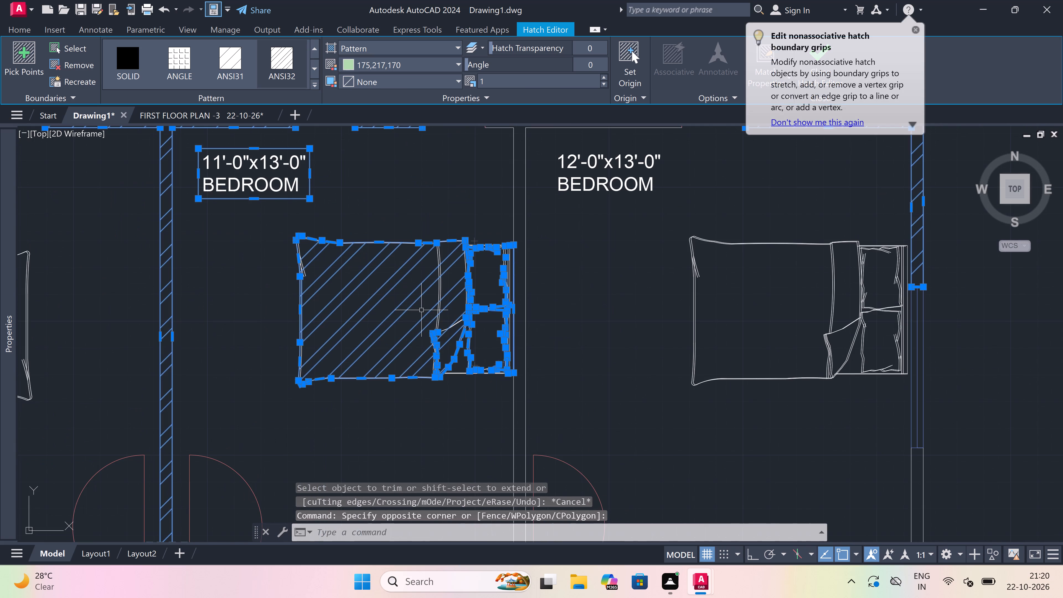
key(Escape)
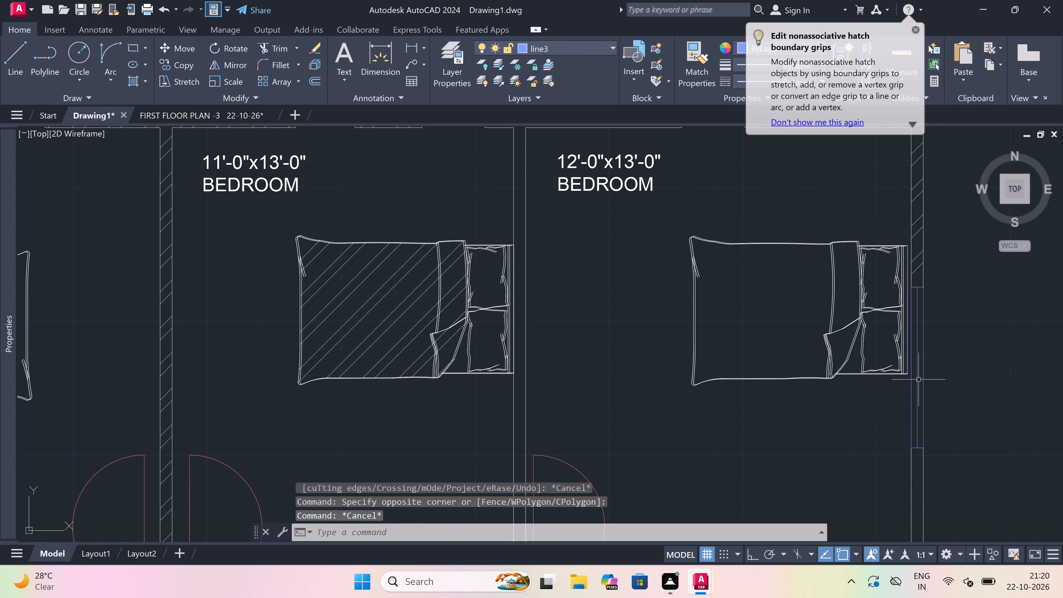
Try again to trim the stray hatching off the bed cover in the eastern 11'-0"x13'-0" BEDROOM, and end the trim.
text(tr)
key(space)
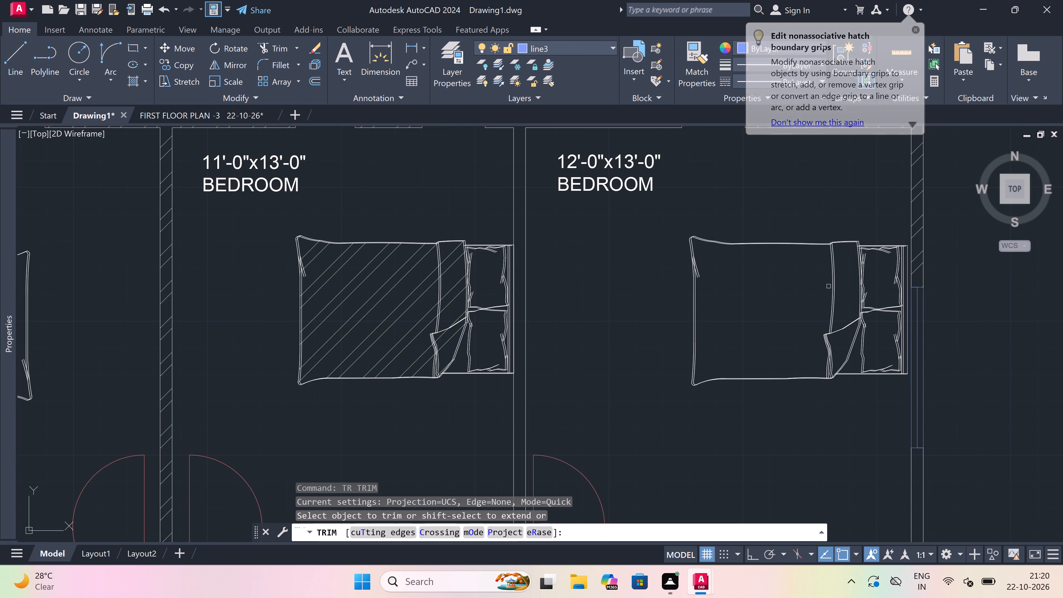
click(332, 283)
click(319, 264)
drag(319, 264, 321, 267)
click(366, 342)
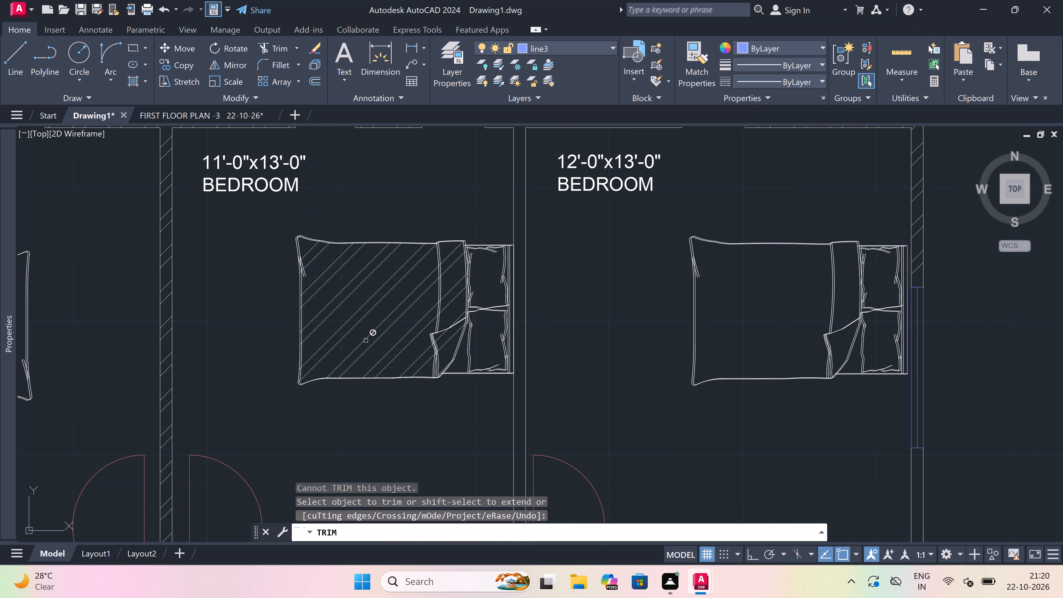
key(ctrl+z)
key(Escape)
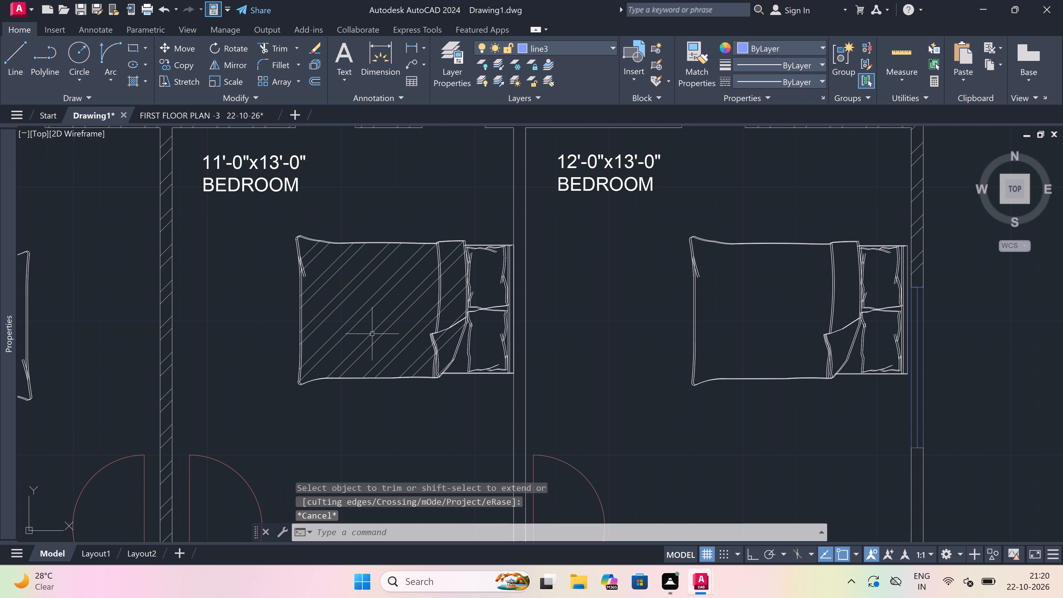
Undo the trims and the last hatch that flooded the eastern 11'-0"x13'-0" BEDROOM.
key(ctrl+z)
key(ctrl+z)
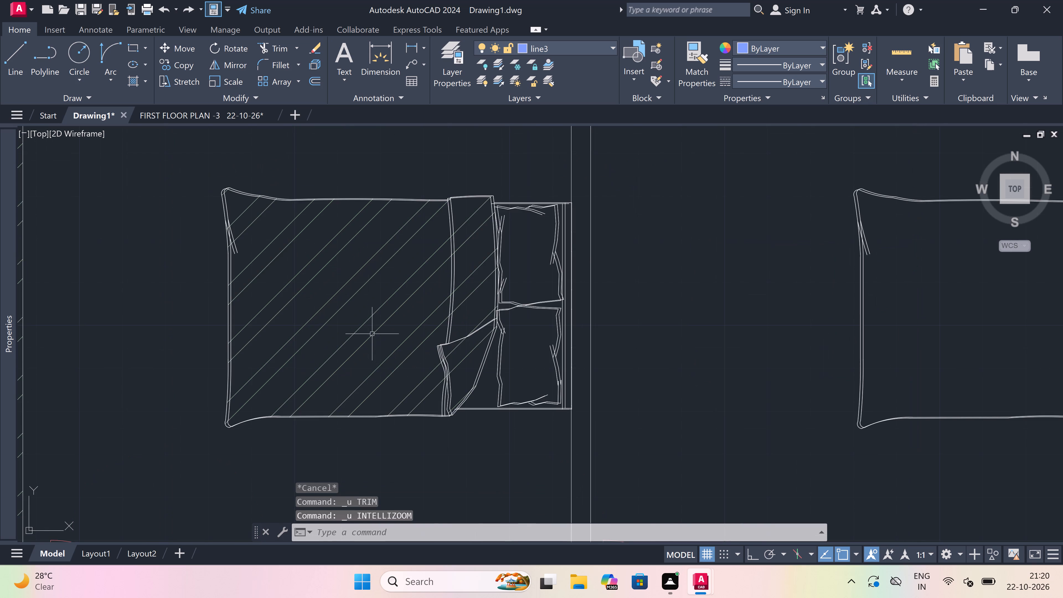
key(ctrl+z)
key(ctrl+z)
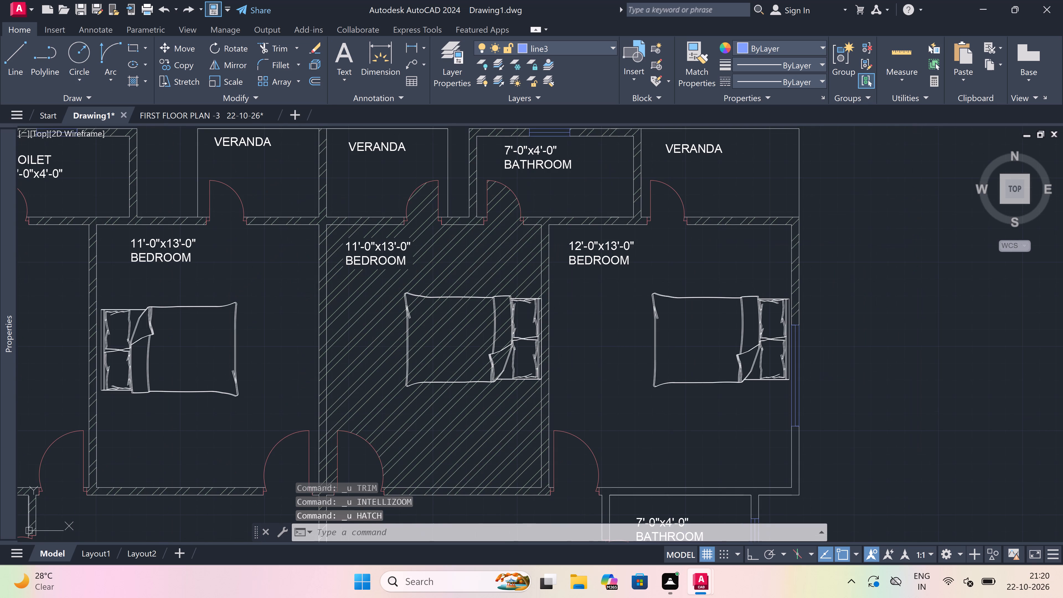
Hatch the northern 7'-0"x4'-0" BATHROOM's west wall with ANSI32, undoing a pick in its south wall and trying its north wall.
scroll(452, 257, down, 7)
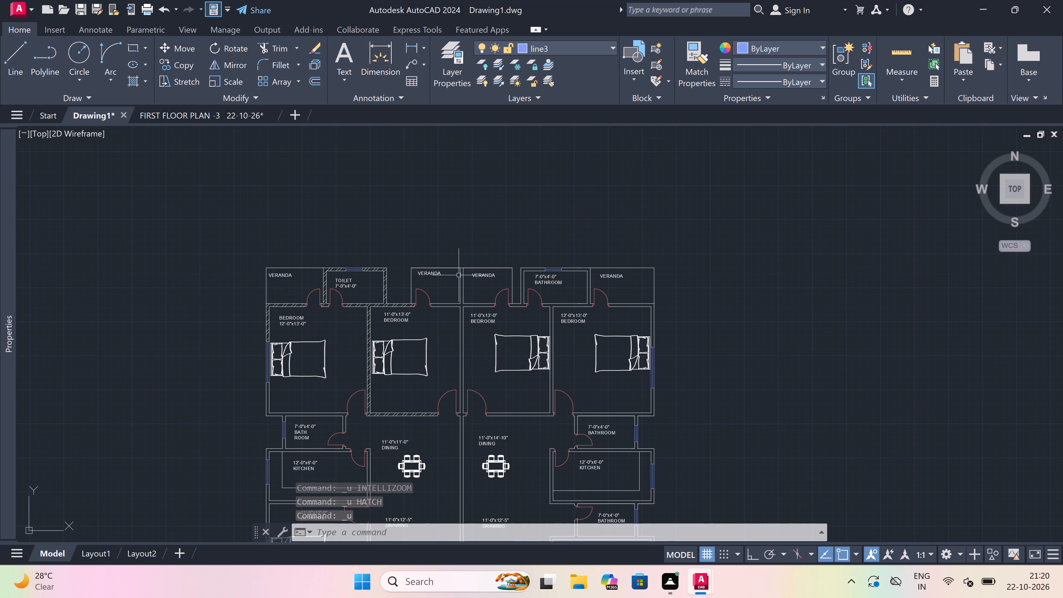
text(h)
key(space)
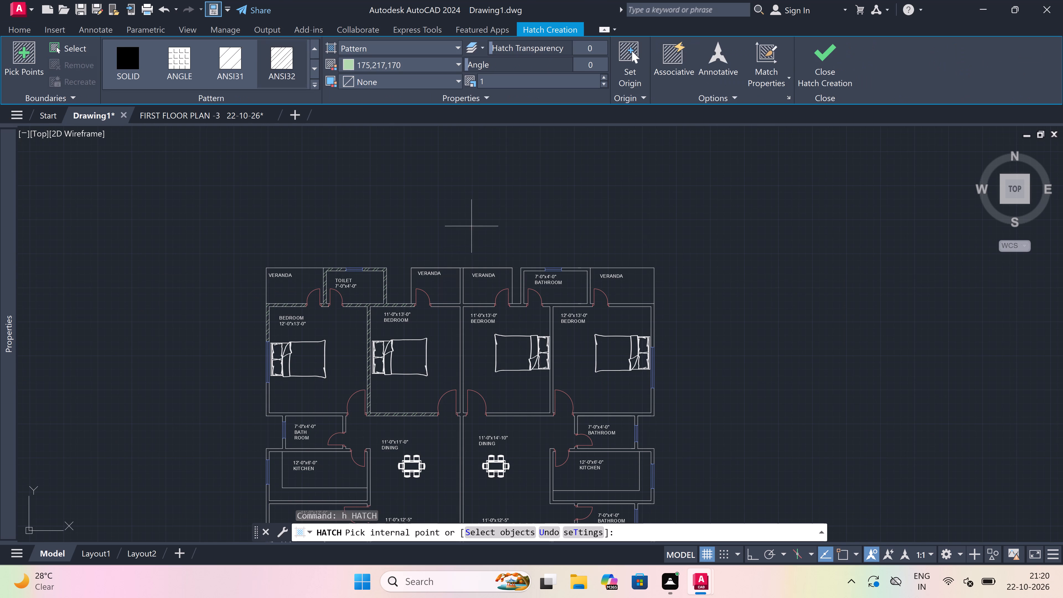
click(283, 57)
scroll(463, 304, up, 2)
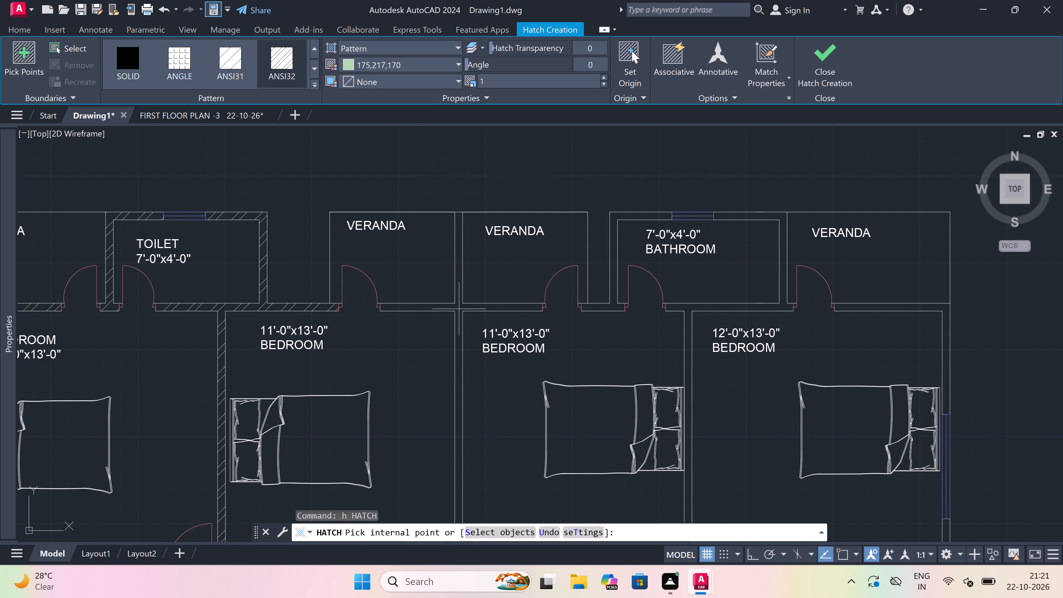
click(609, 307)
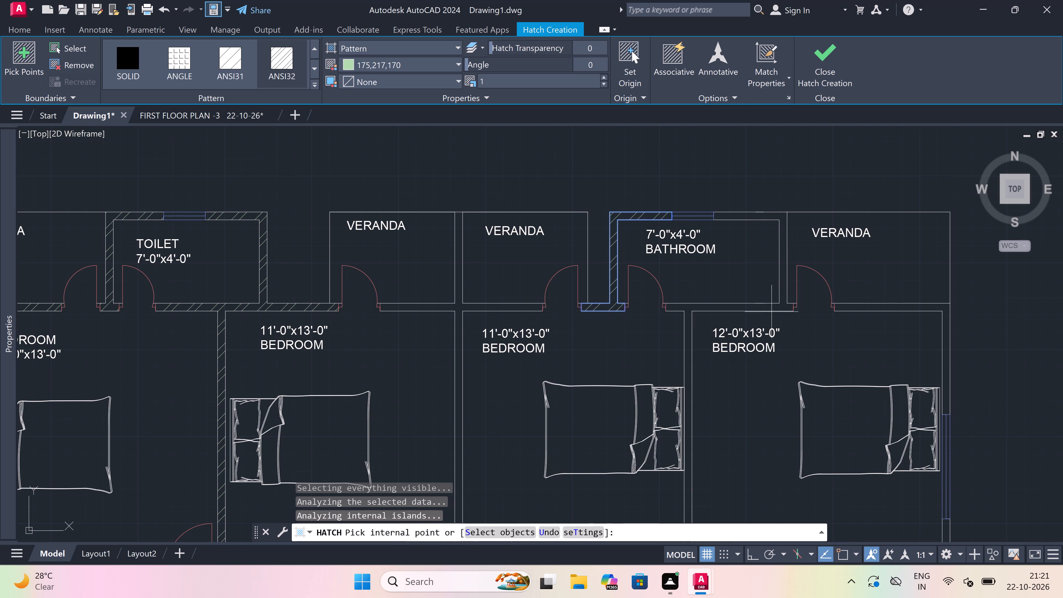
click(768, 307)
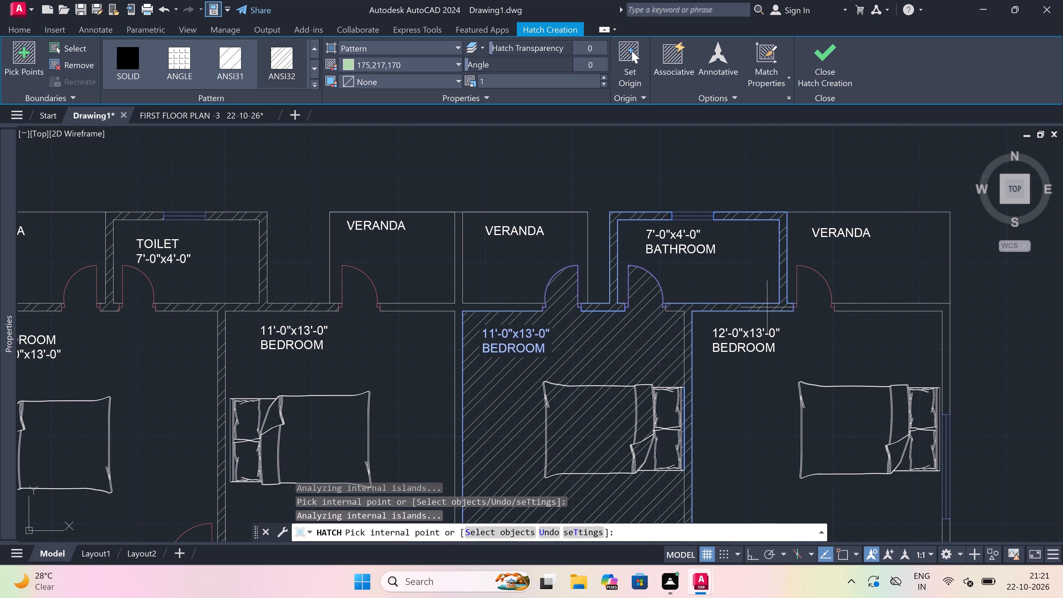
key(ctrl+z)
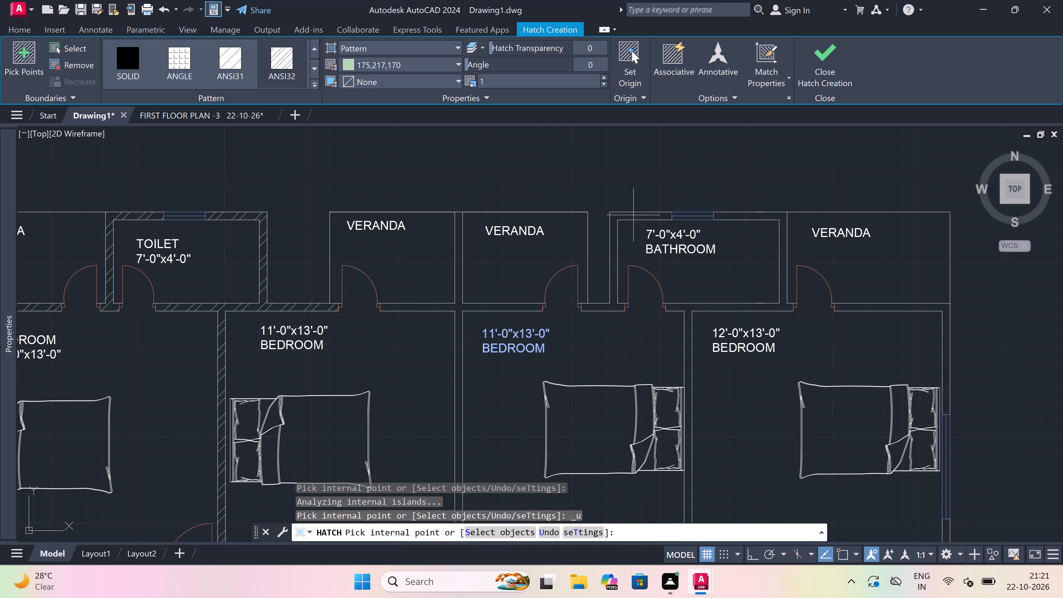
click(635, 212)
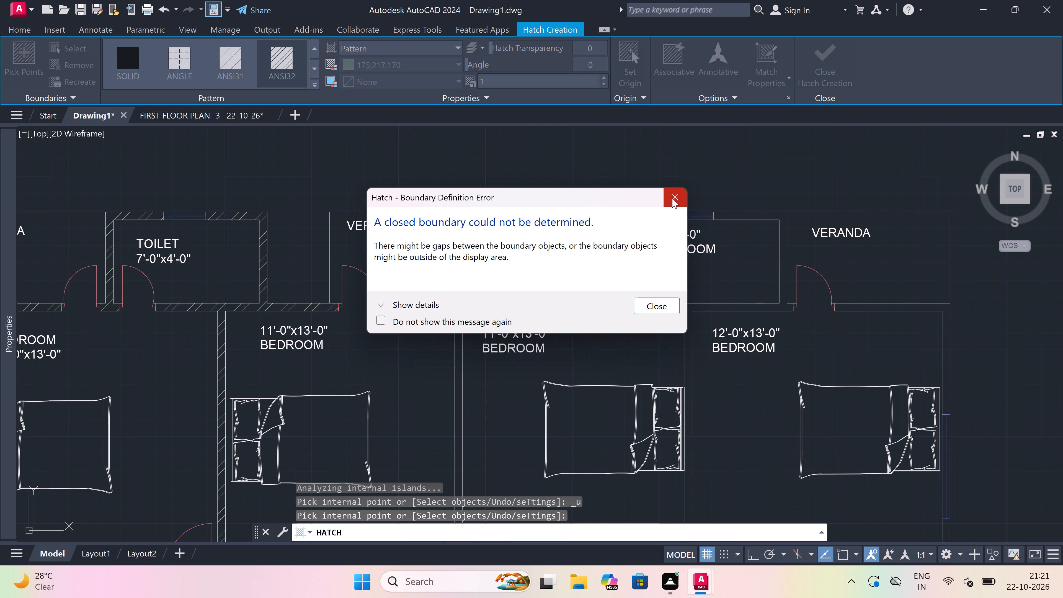
click(672, 199)
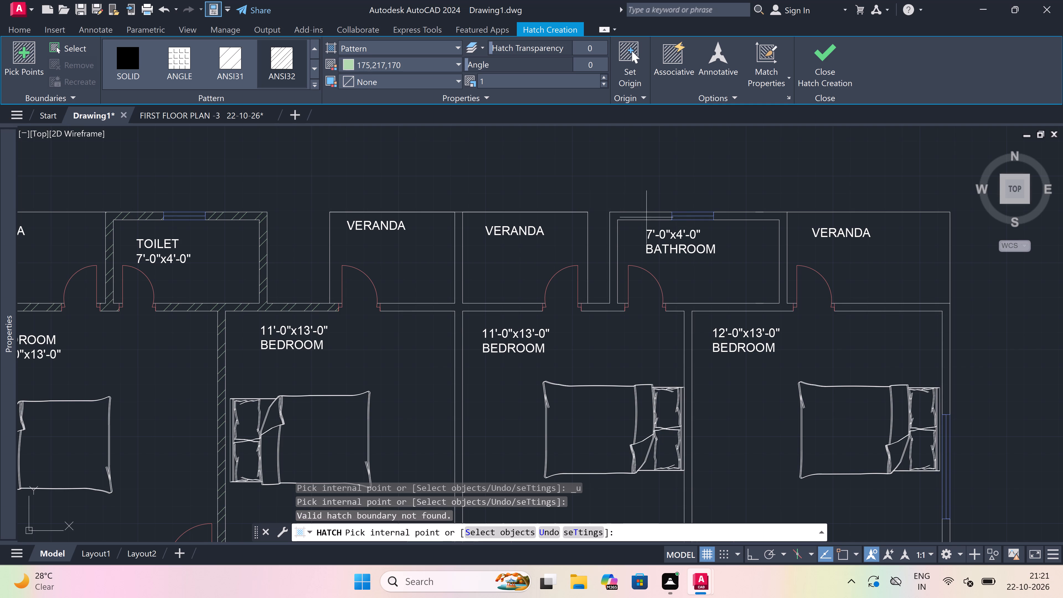
click(611, 253)
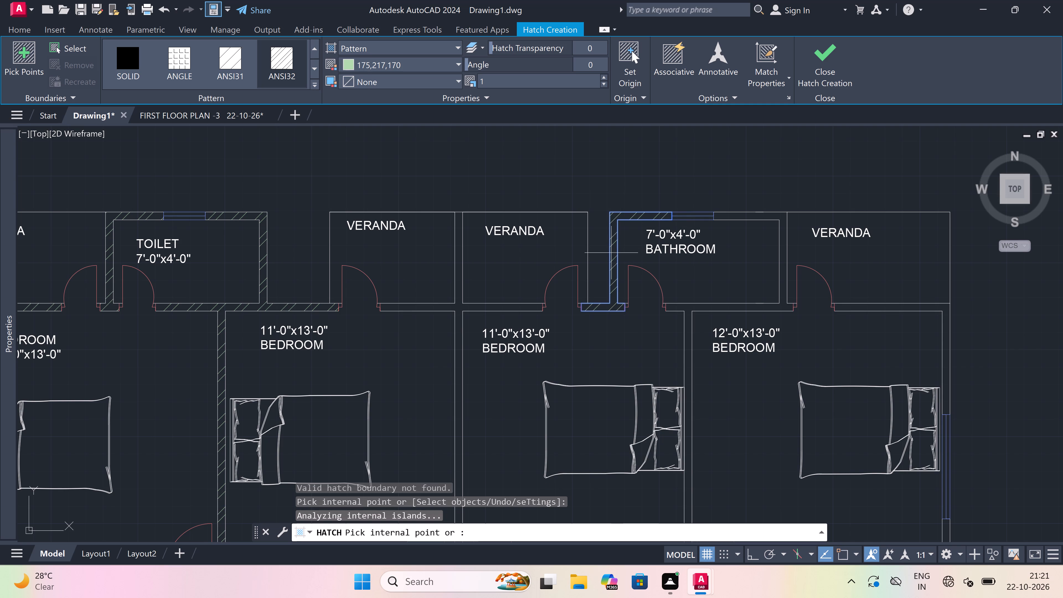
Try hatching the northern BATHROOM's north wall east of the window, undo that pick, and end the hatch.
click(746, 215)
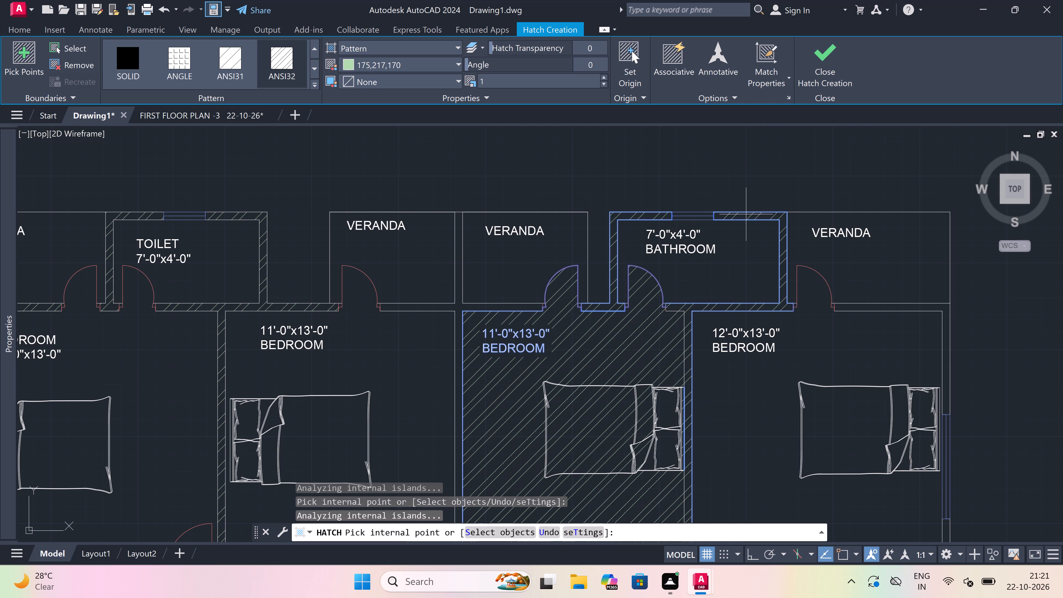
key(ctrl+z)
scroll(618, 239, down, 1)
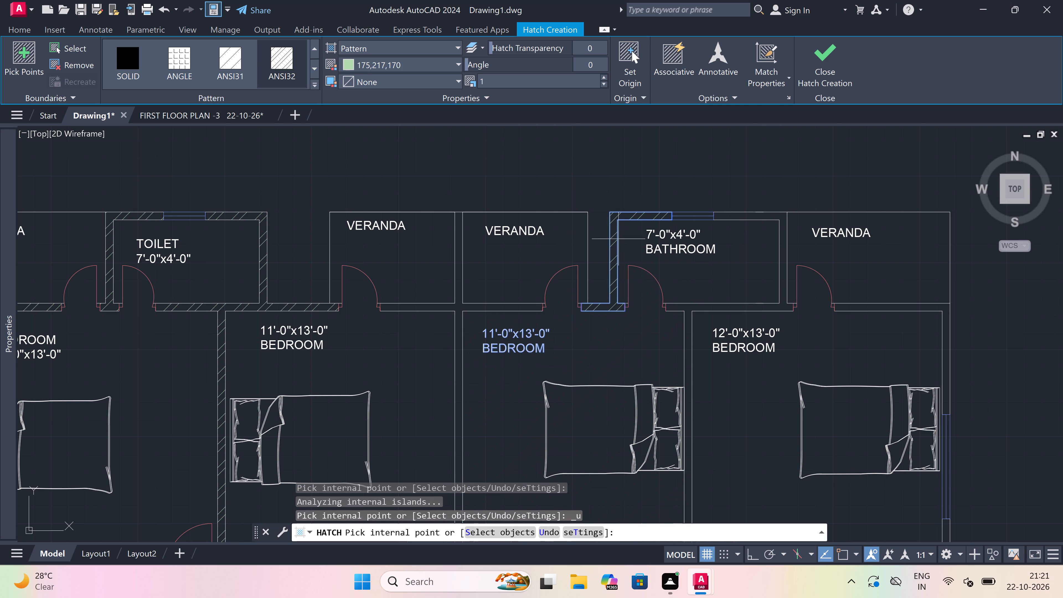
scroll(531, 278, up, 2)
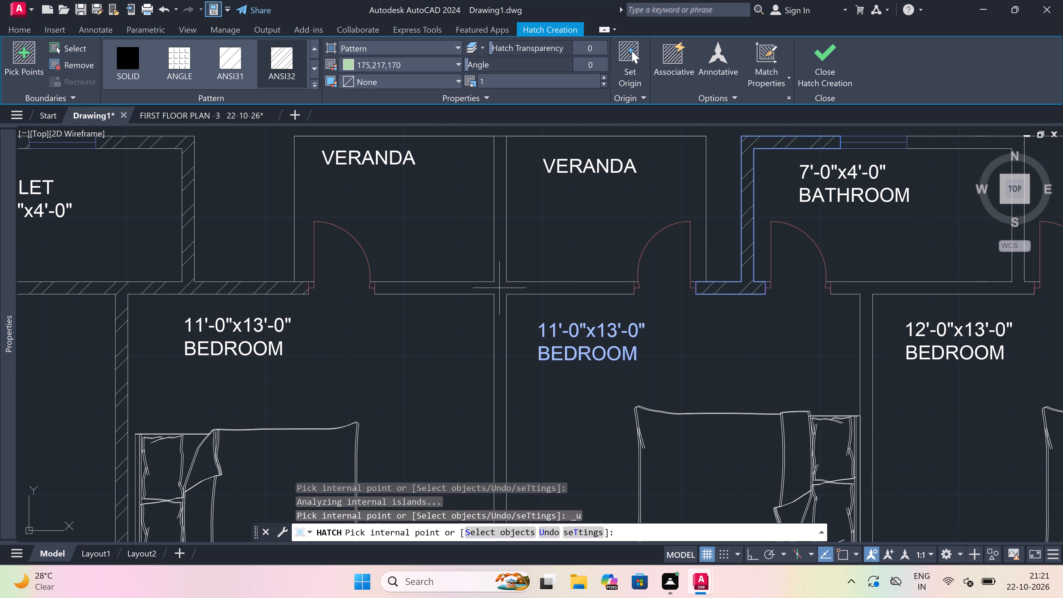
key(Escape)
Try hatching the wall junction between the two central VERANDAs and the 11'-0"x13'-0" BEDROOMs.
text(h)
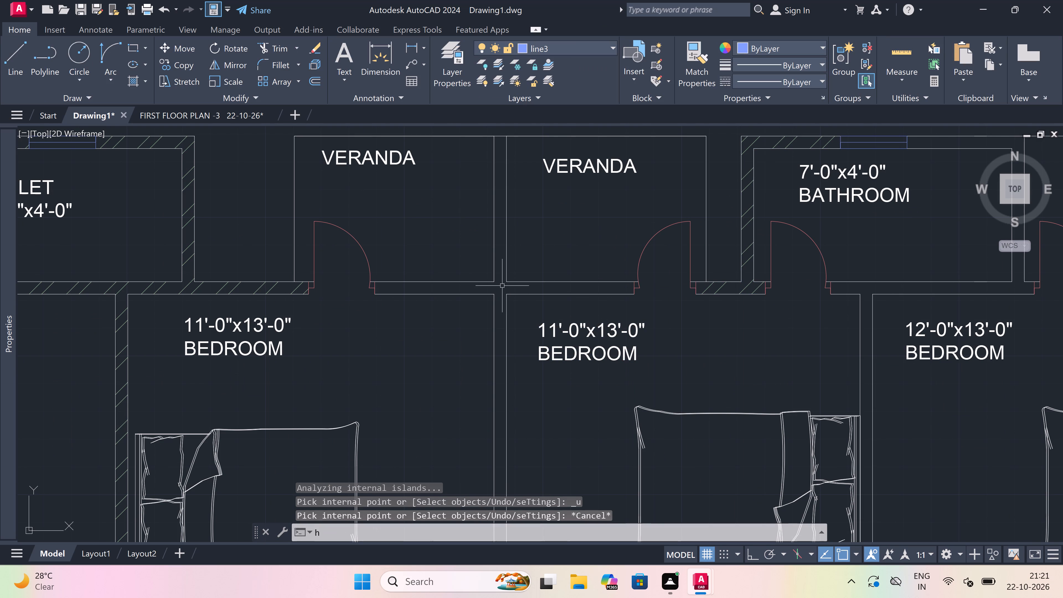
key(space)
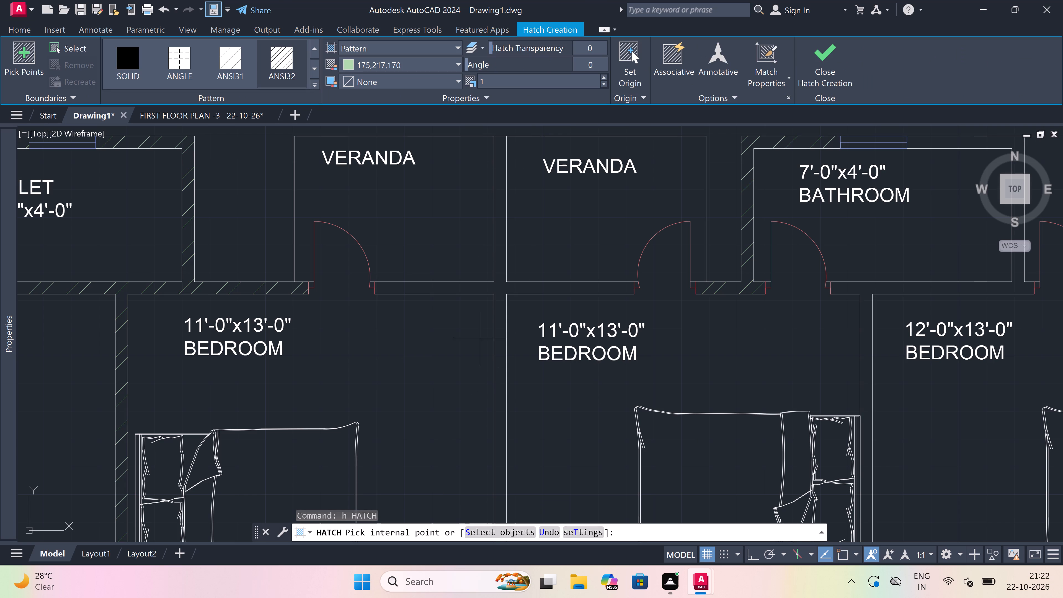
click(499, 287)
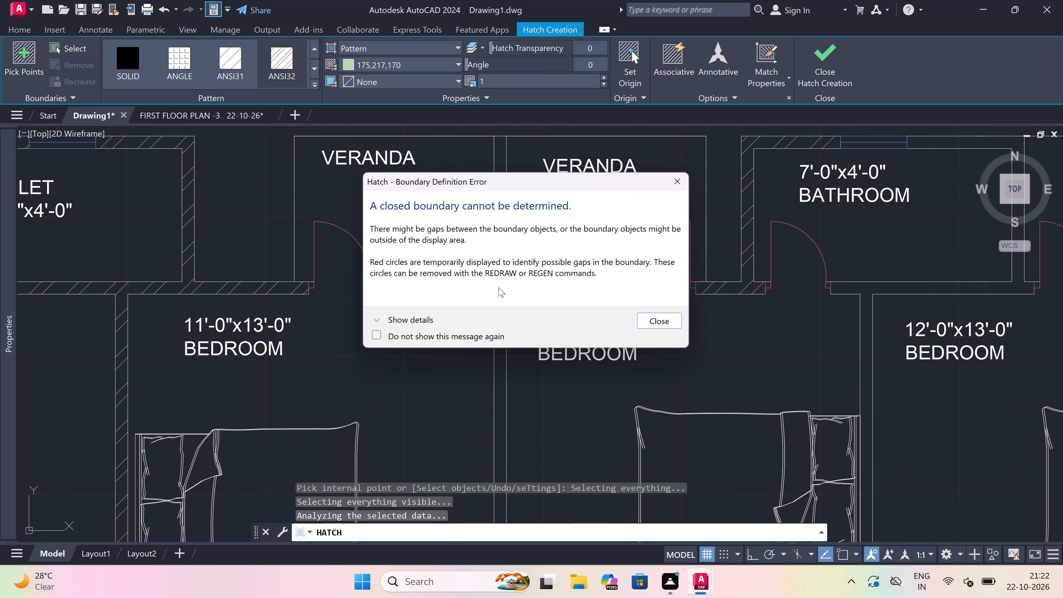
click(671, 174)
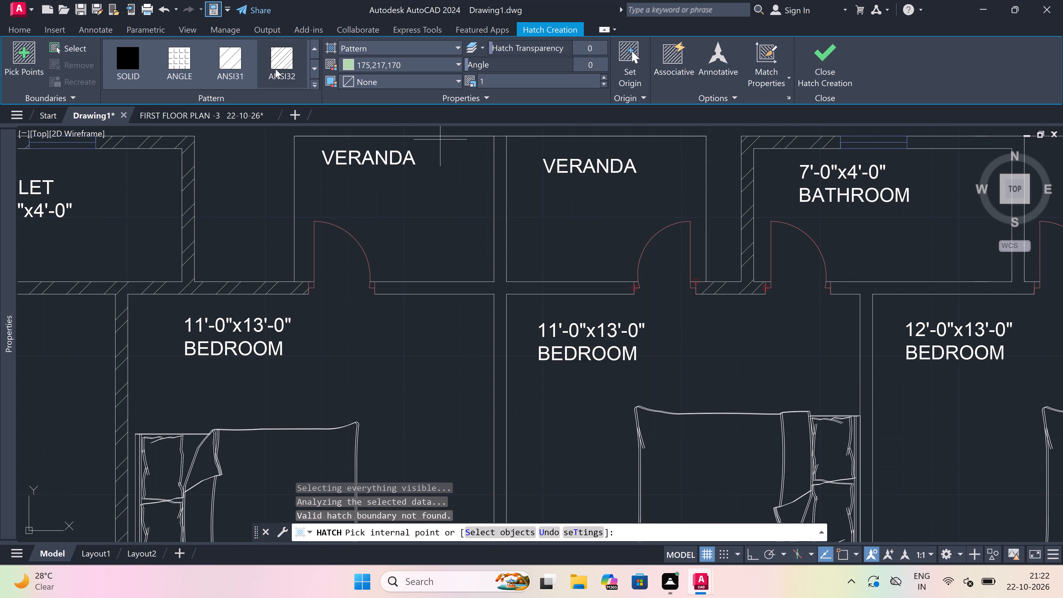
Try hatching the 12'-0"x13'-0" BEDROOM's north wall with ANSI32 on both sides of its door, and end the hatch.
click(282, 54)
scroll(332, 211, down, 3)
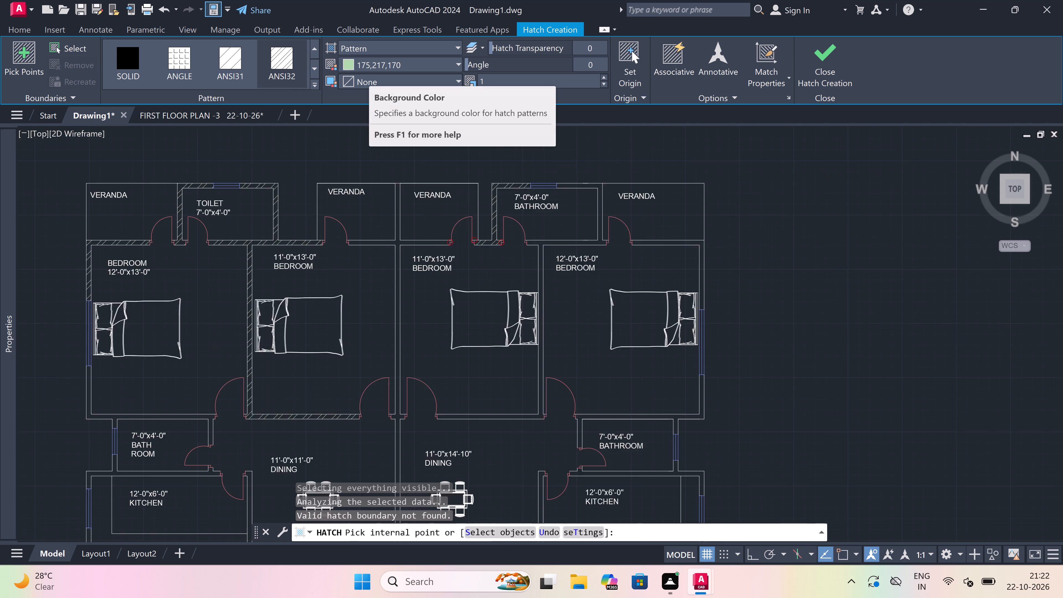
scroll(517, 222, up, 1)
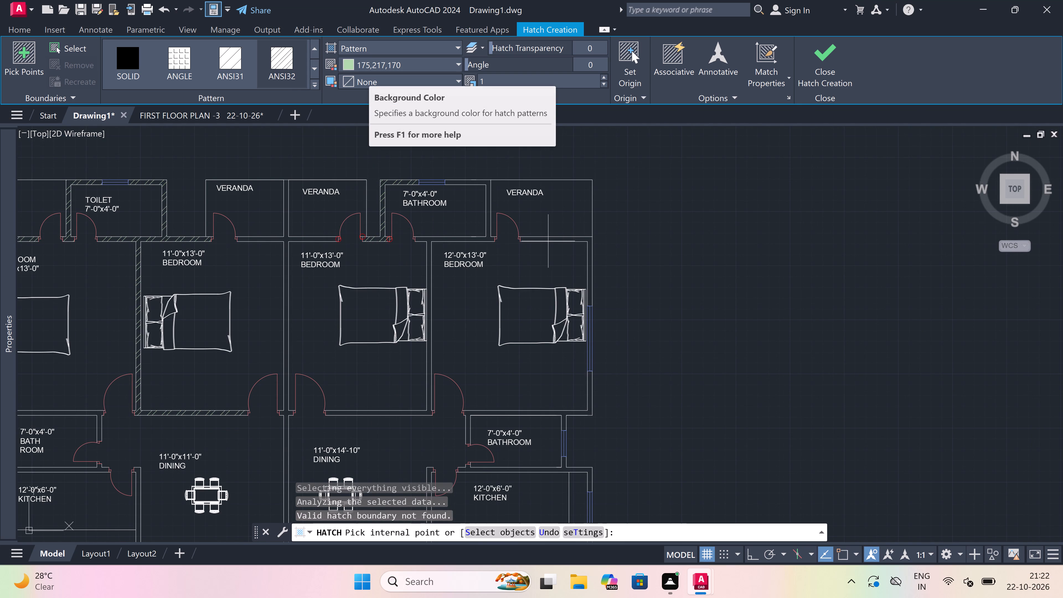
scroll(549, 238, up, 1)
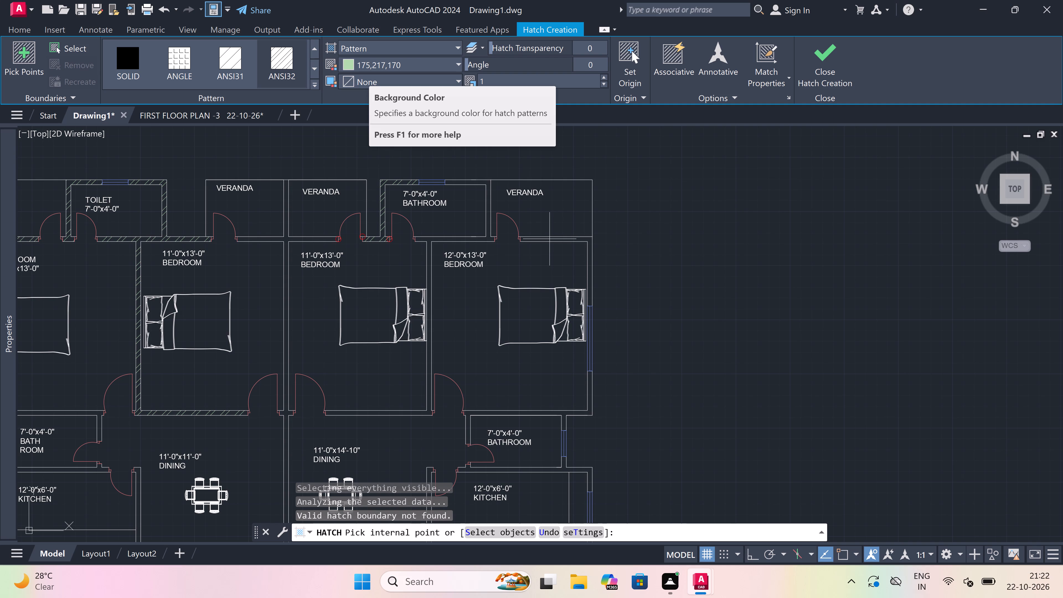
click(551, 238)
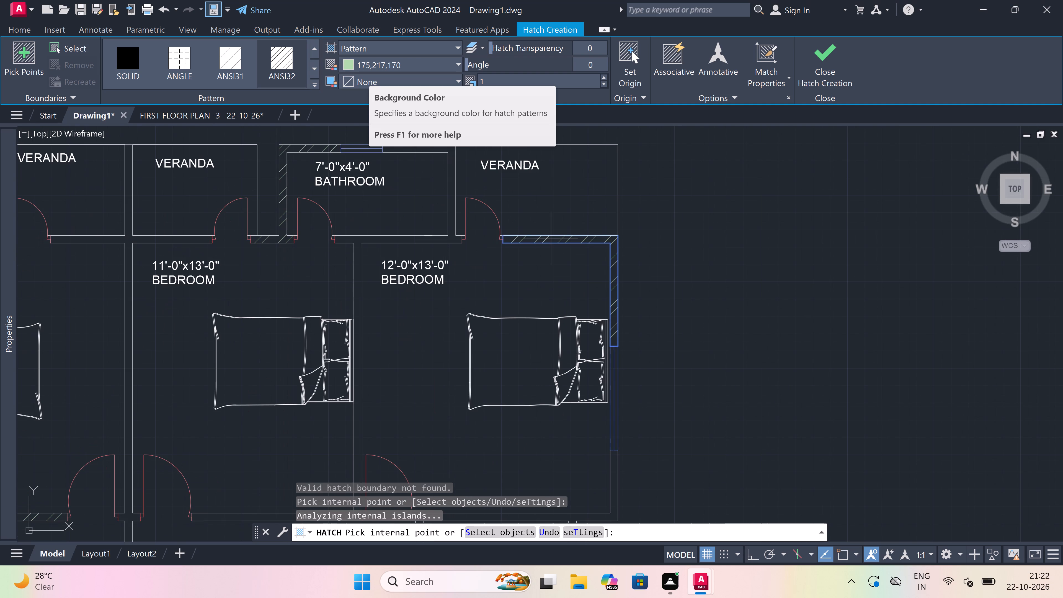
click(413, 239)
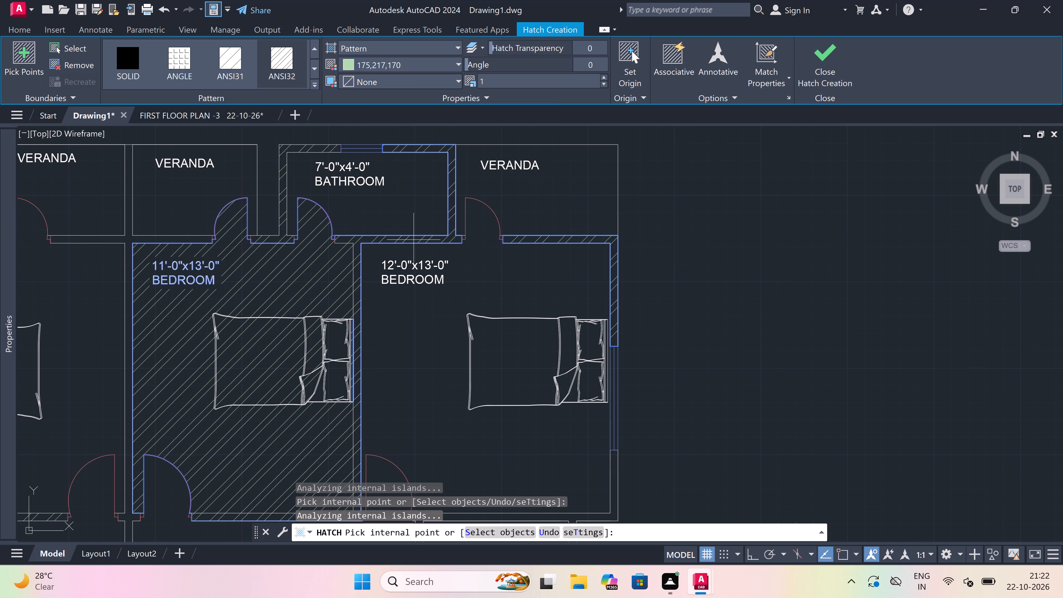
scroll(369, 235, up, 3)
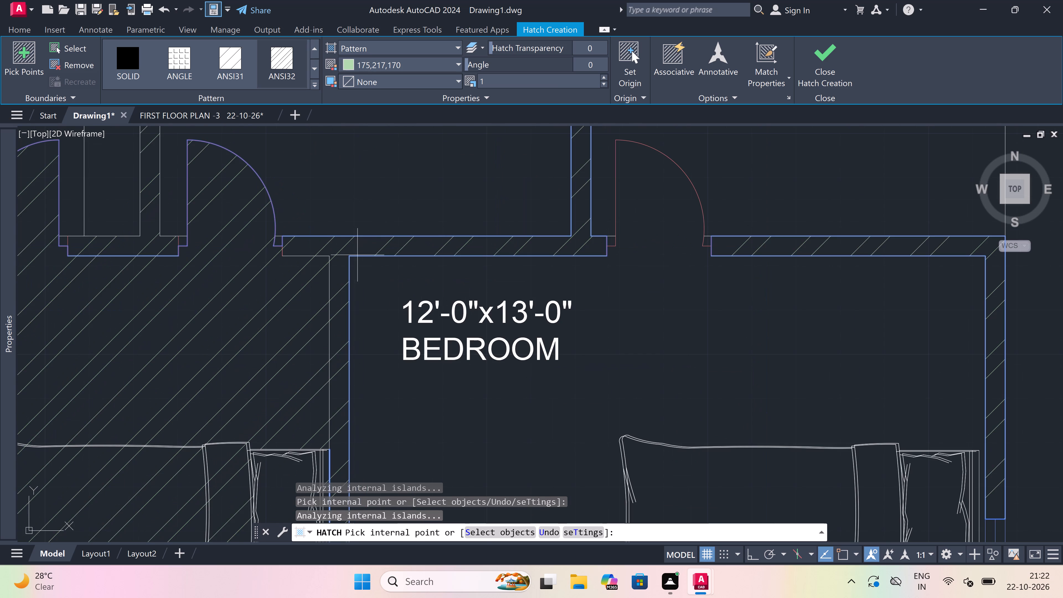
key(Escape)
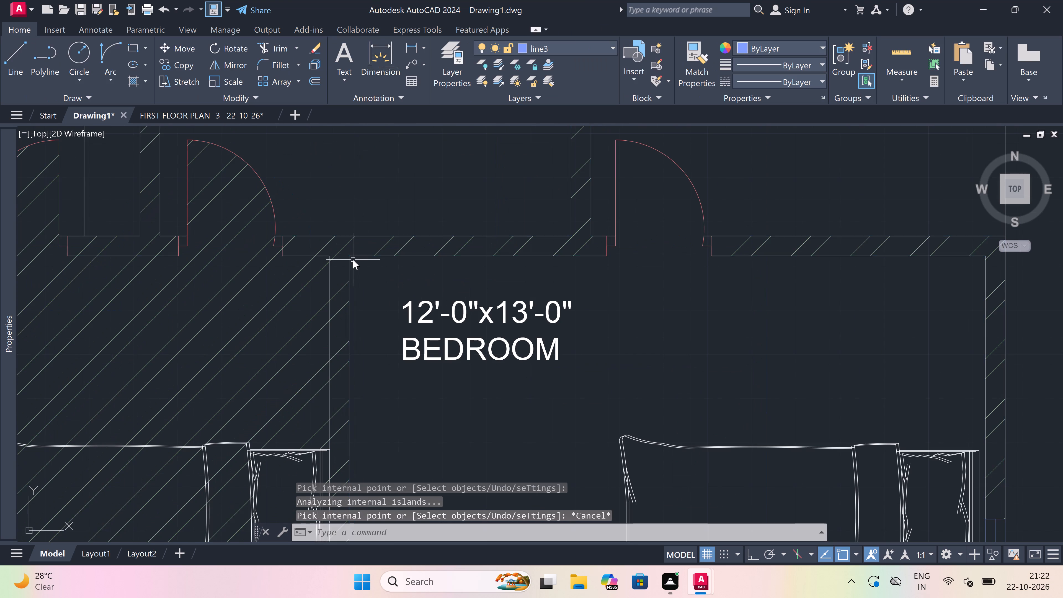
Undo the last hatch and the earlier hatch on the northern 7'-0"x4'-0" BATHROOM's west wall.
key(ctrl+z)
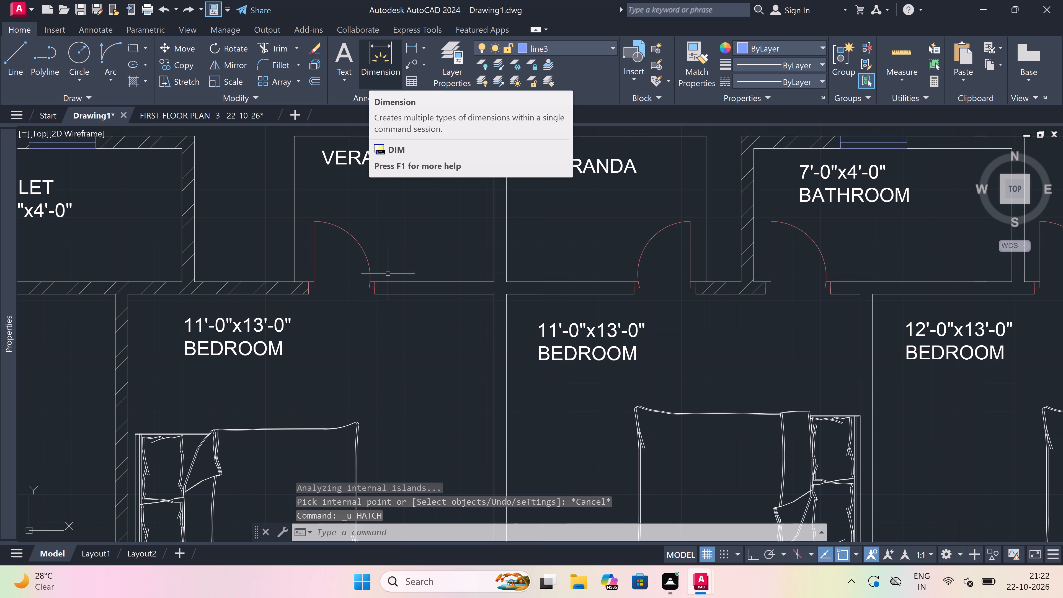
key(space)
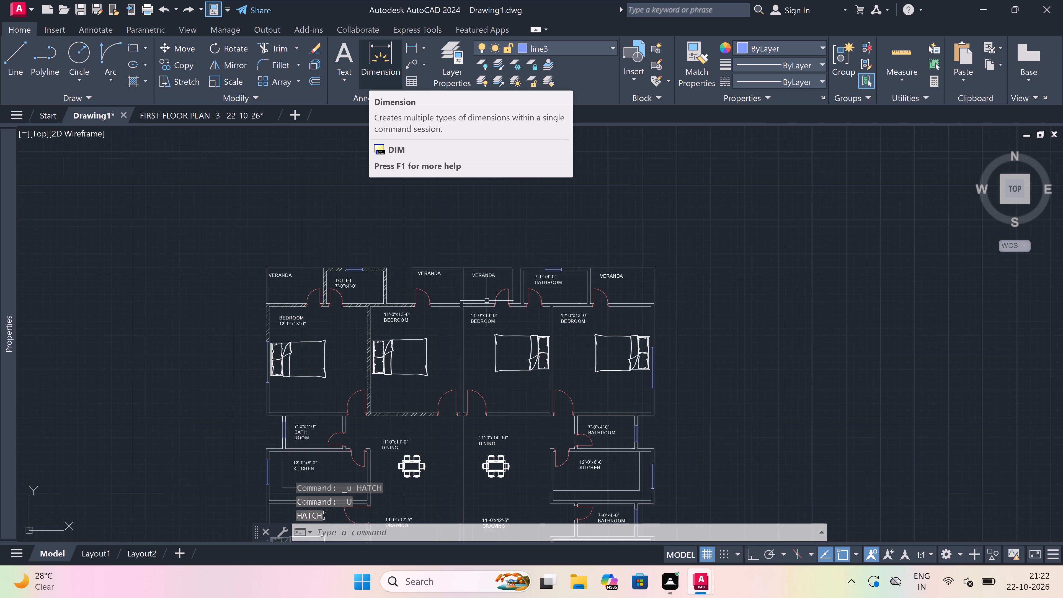
Hatch the northern BATHROOM's west wall and the 12'-0"x13'-0" BEDROOM's northeast corner walls with ANSI32.
scroll(598, 305, up, 2)
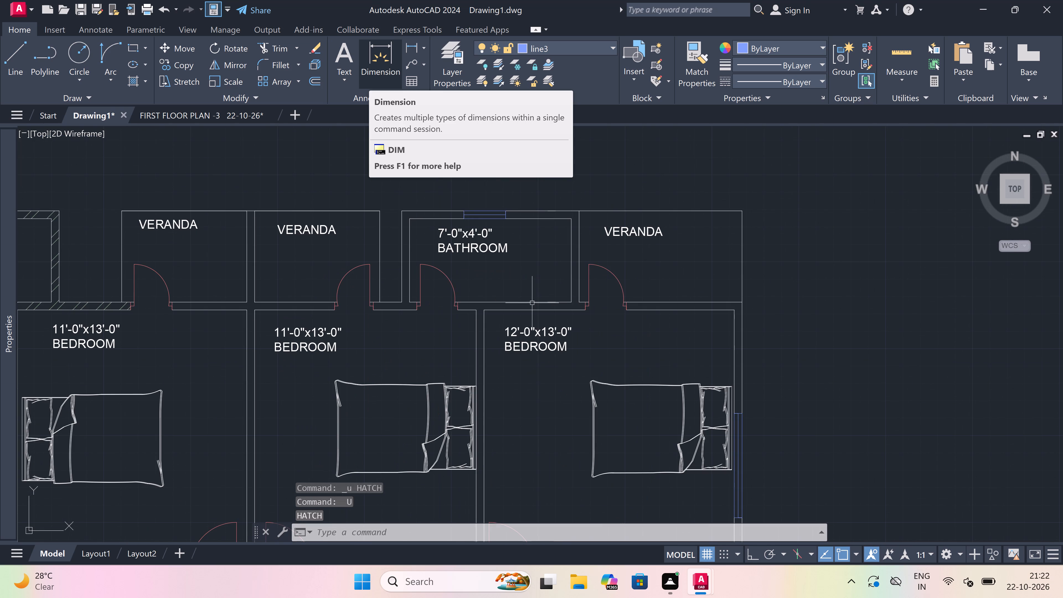
text(h)
key(space)
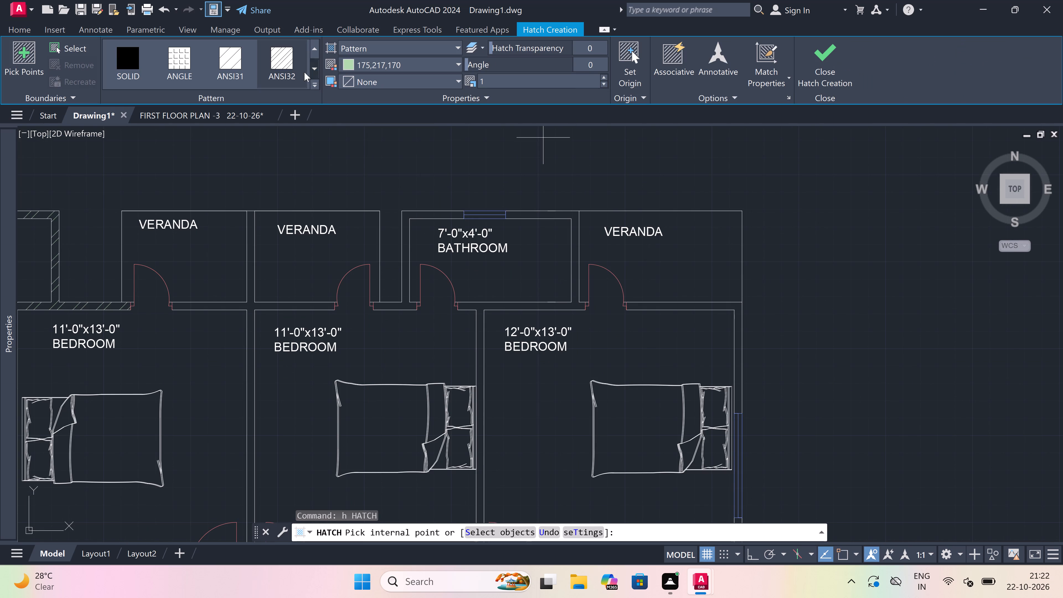
click(287, 59)
click(391, 309)
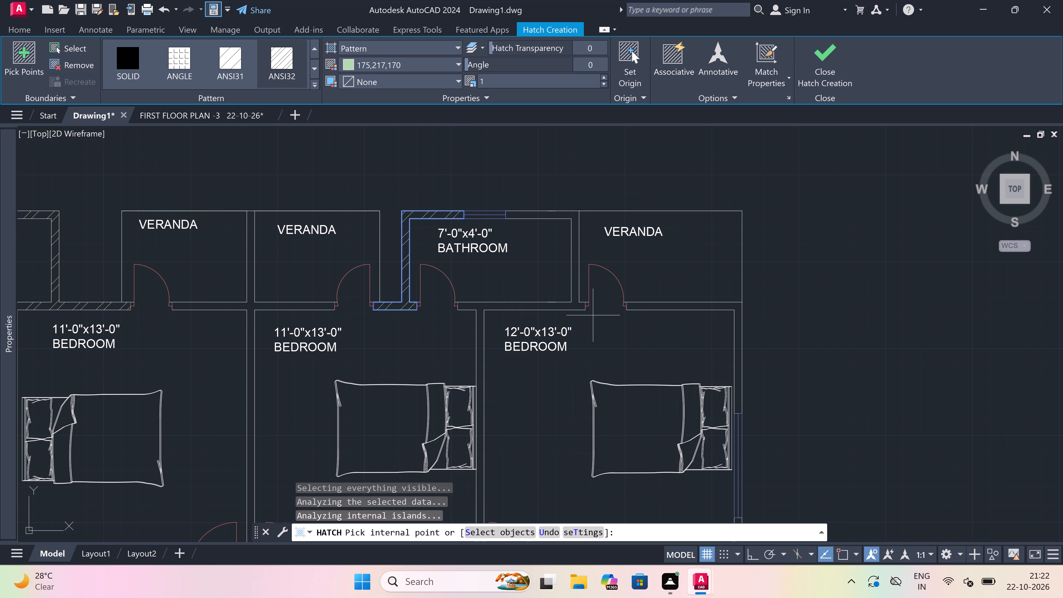
click(660, 306)
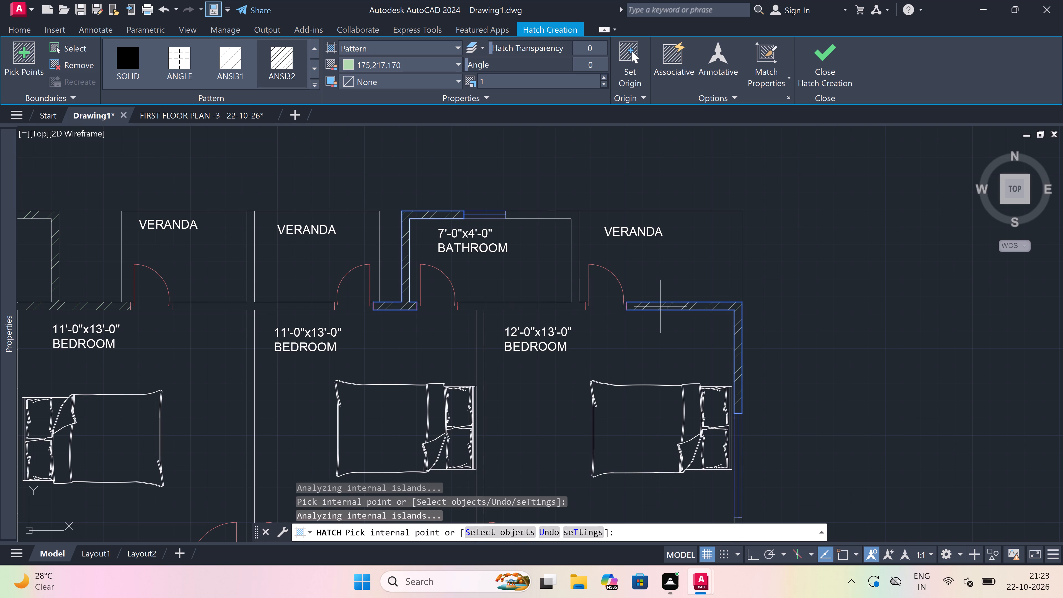
Add to the hatch the walls north and south of the 7'-0"x4'-0" BATHROOM between the 12'-0"x13'-0" BEDROOM and the eastern KITCHEN.
scroll(519, 236, down, 5)
scroll(512, 280, up, 1)
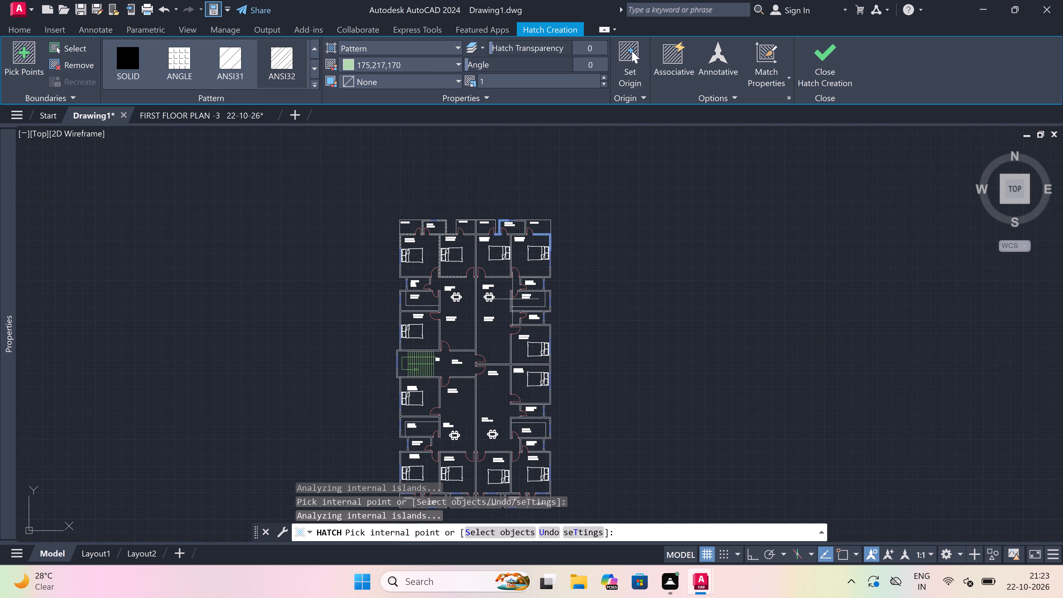
scroll(540, 269, up, 5)
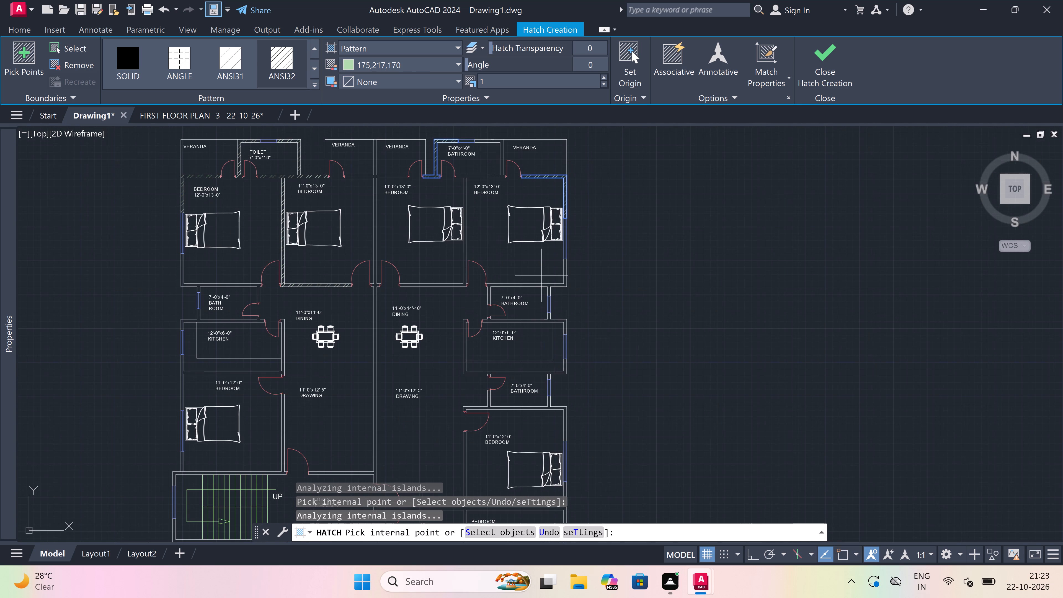
scroll(540, 285, up, 2)
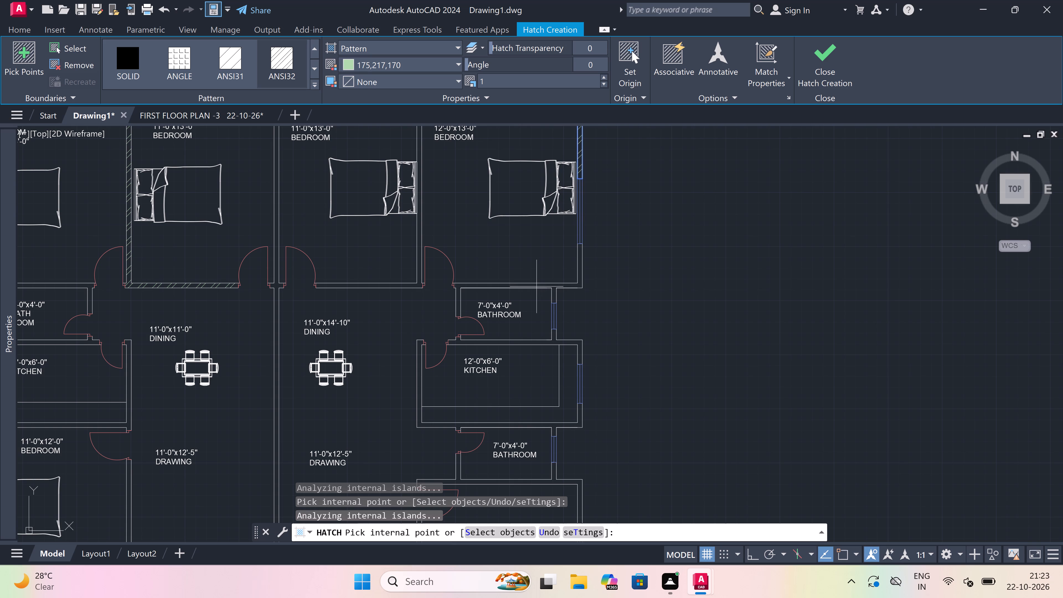
scroll(536, 285, up, 1)
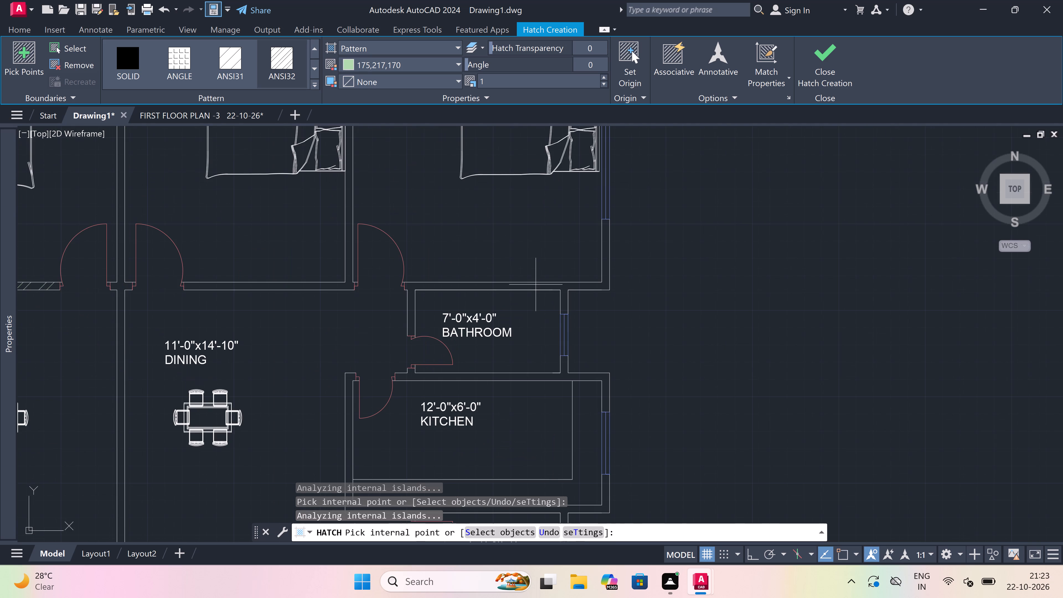
click(536, 285)
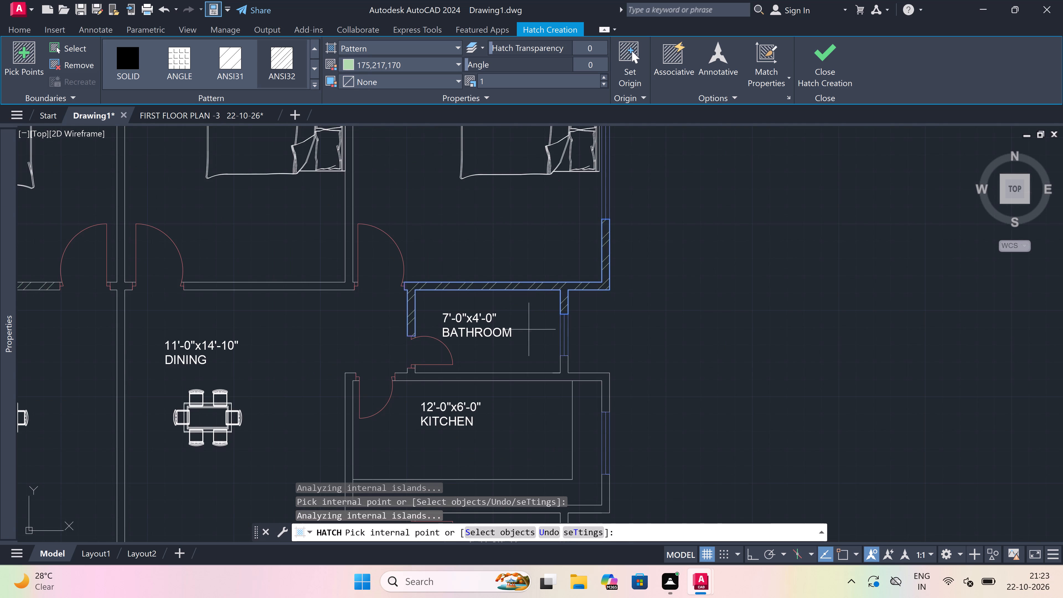
click(520, 375)
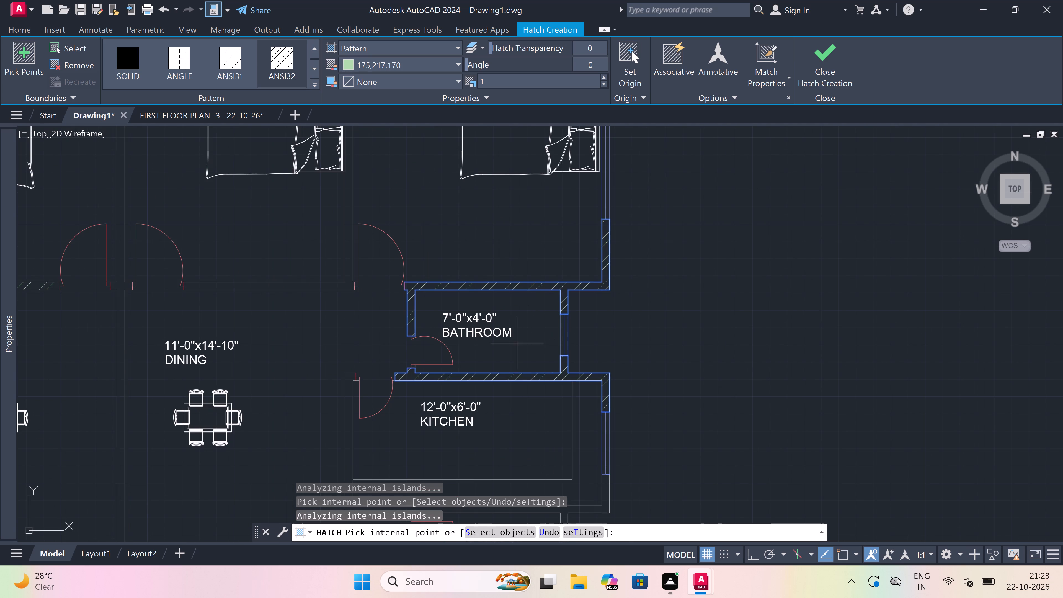
Extend the hatch to the eastern KITCHEN's south and west walls and the wall between the BATHROOM below it and the 11'-0"x12'-0" BEDROOM.
scroll(501, 291, down, 3)
scroll(489, 364, up, 2)
scroll(484, 331, up, 1)
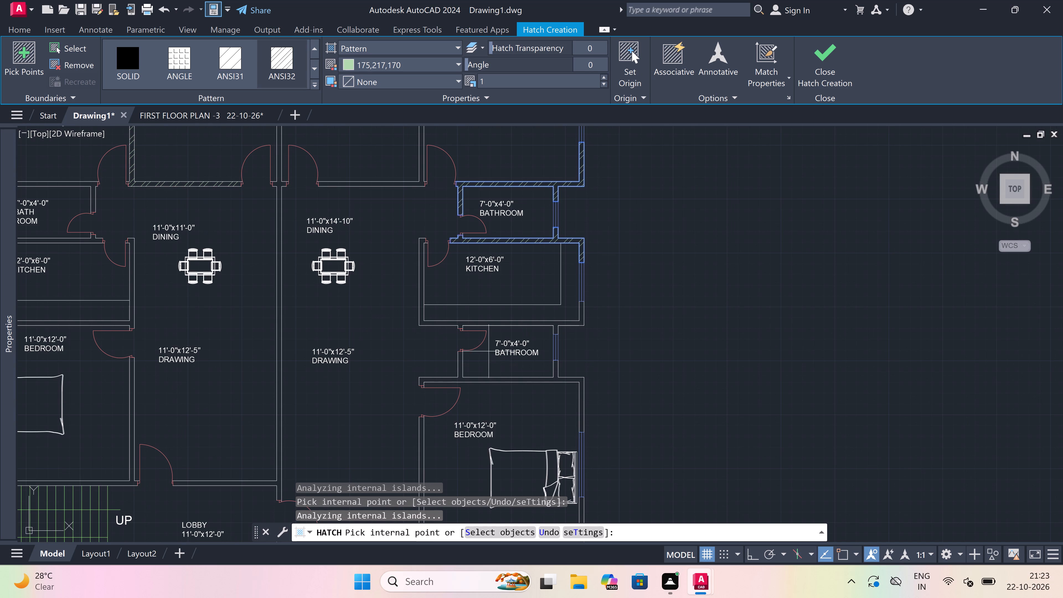
scroll(484, 332, up, 1)
click(488, 310)
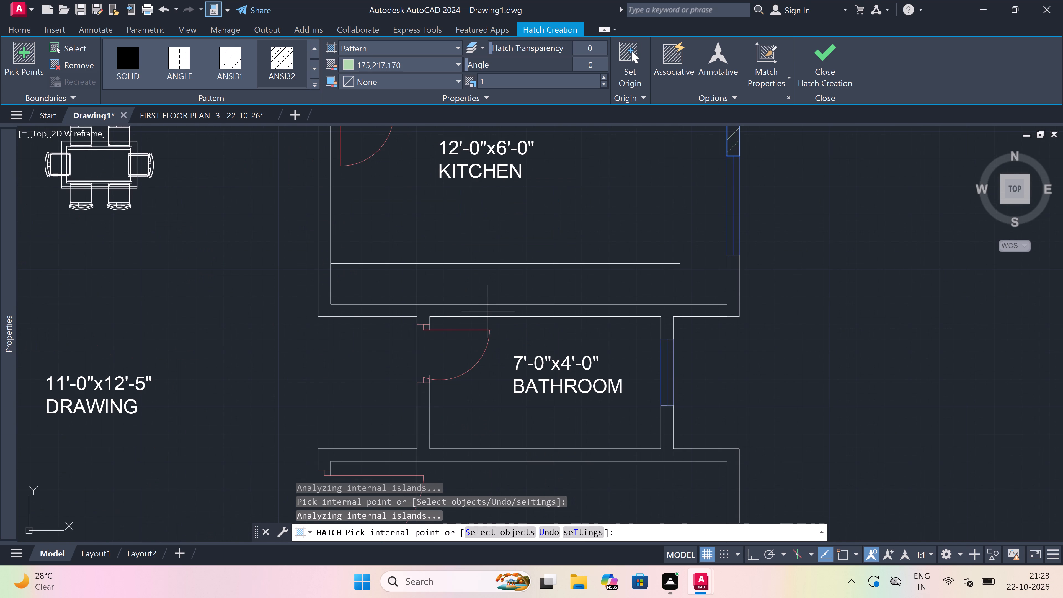
scroll(484, 330, down, 4)
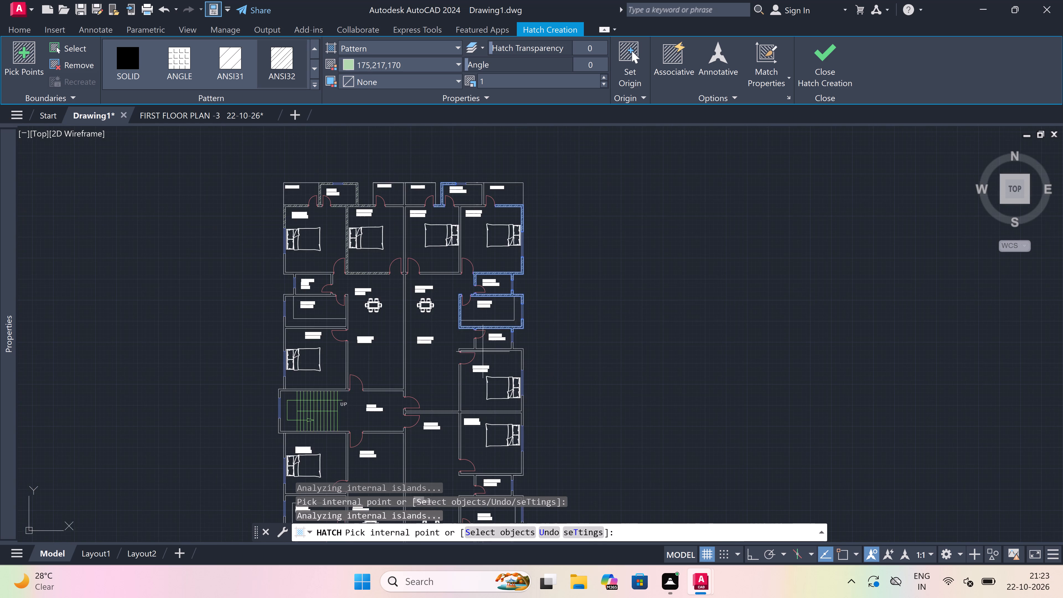
scroll(483, 353, up, 2)
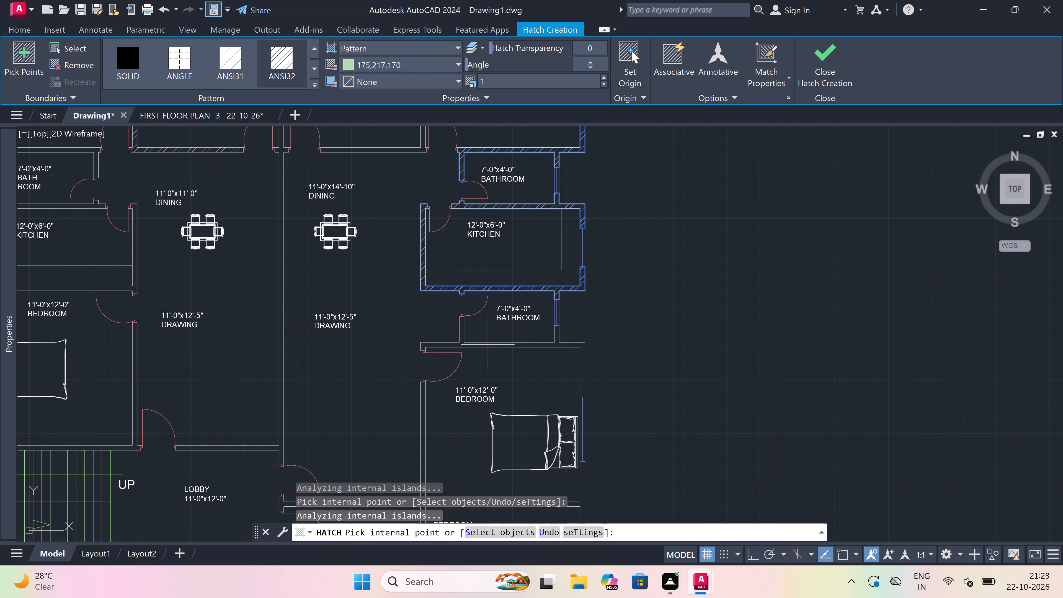
click(488, 346)
Add to the hatch the connected walls between the two eastern 11'-0"x12'-0" BEDROOMs, including their west walls and the stretch to the LOBBY.
scroll(486, 343, down, 3)
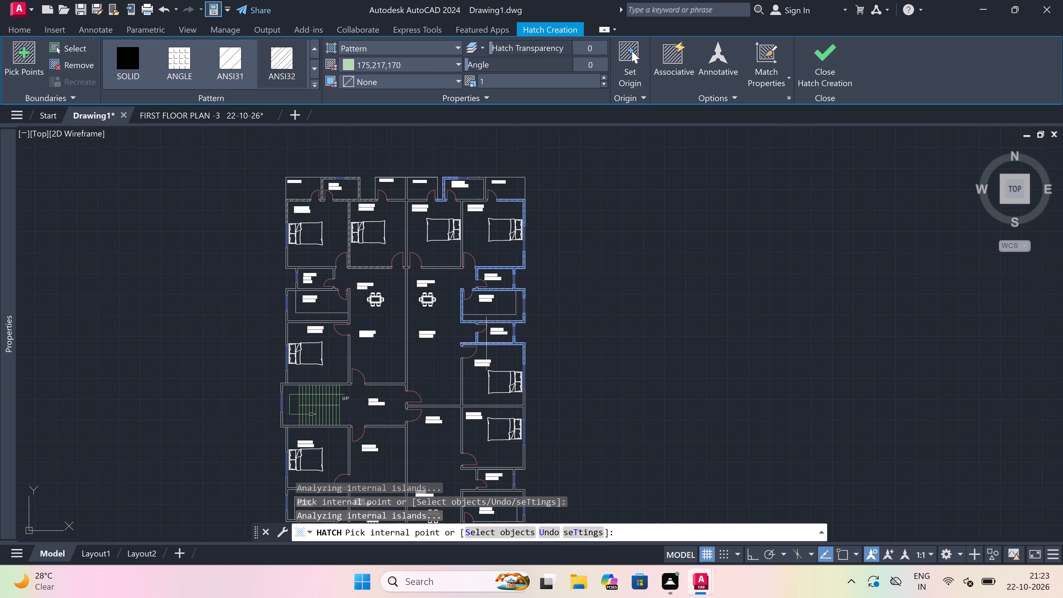
scroll(466, 388, up, 3)
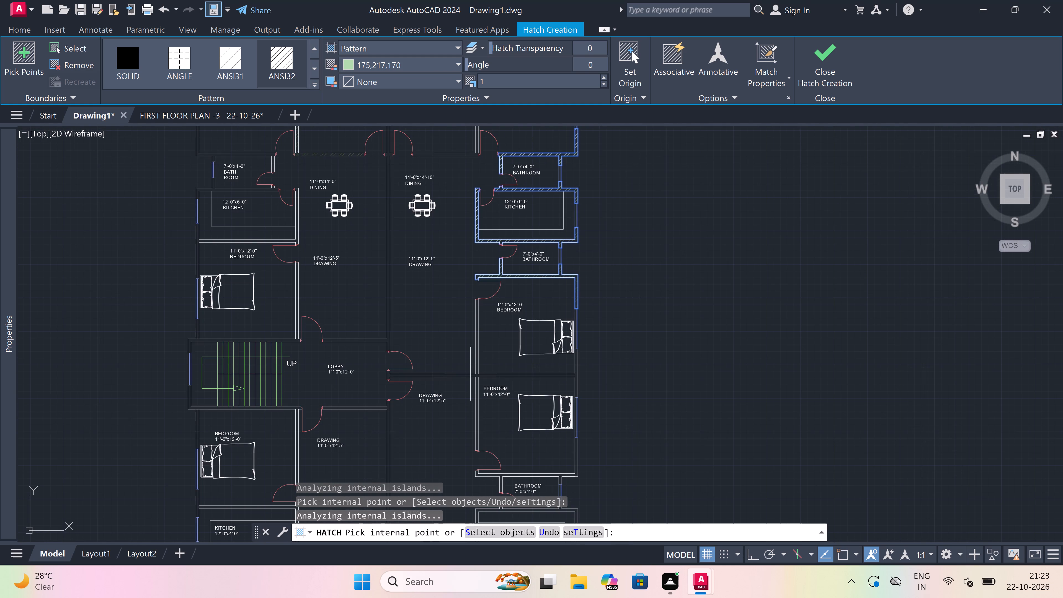
scroll(470, 374, up, 2)
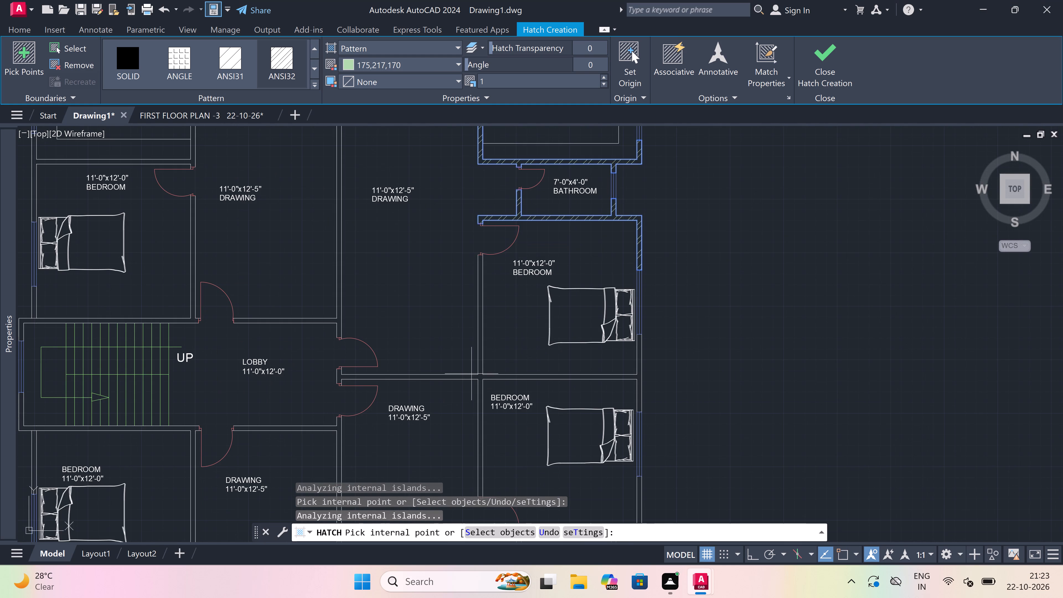
click(472, 377)
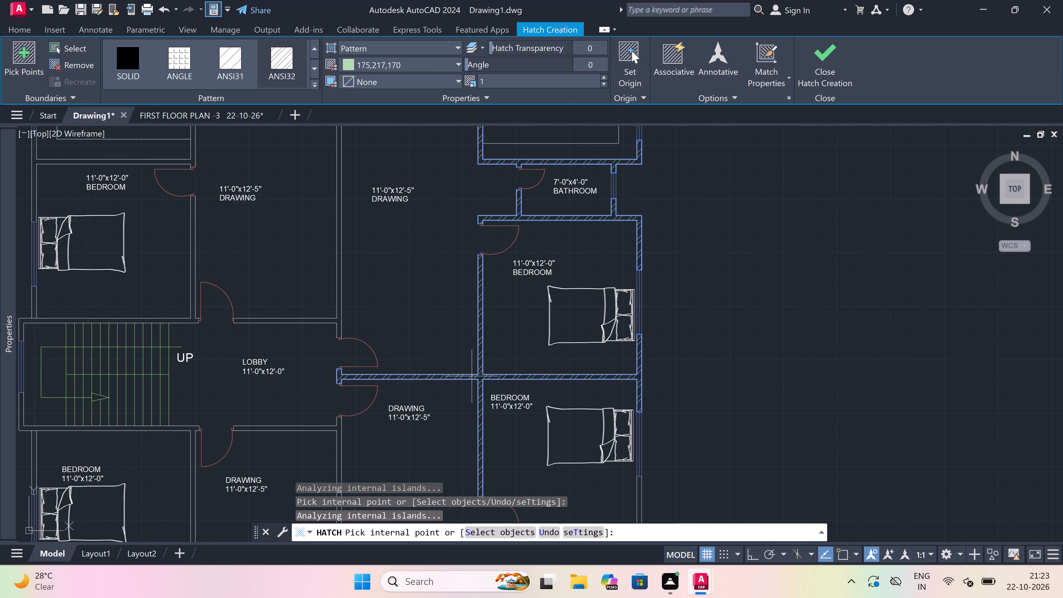
Add to the hatch the north and west walls of the southeastern 12'-0"x6'-0" KITCHEN.
scroll(484, 300, down, 5)
scroll(476, 350, up, 2)
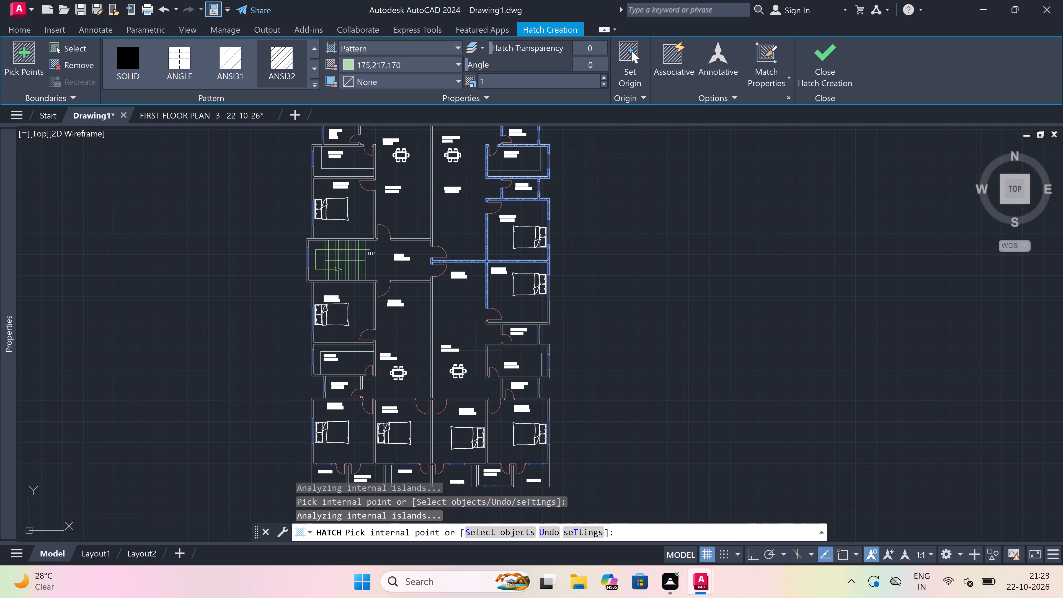
scroll(490, 341, up, 2)
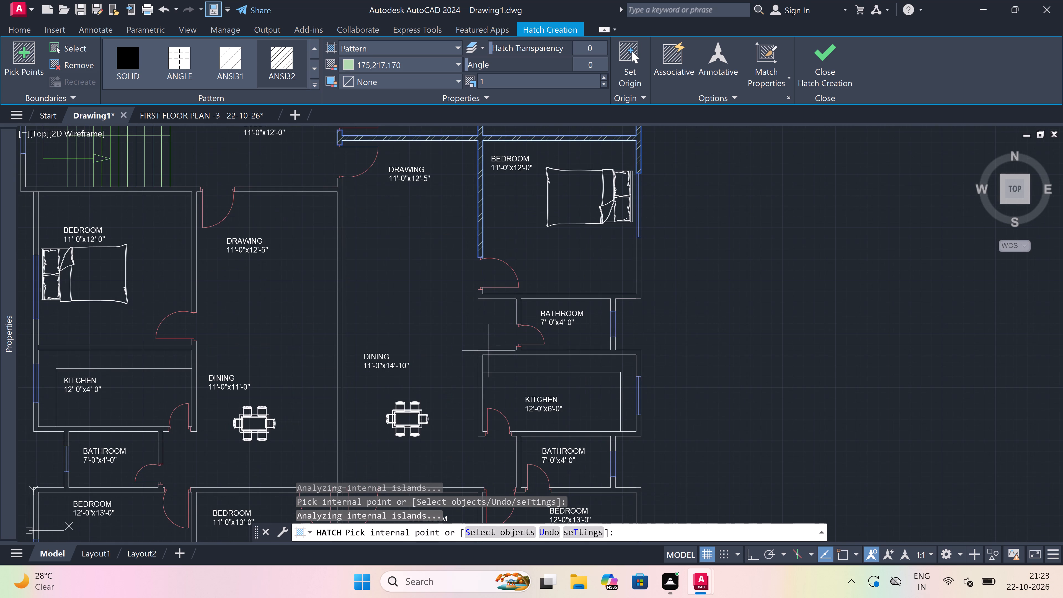
click(479, 370)
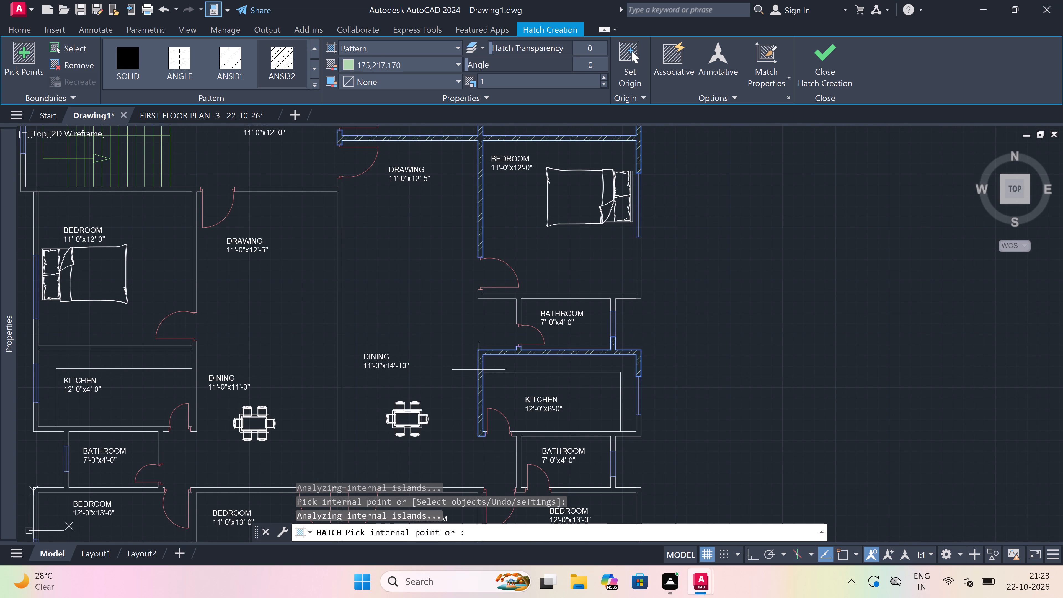
Add to the hatch the walls around the two eastern 7'-0"x4'-0" BATHROOMs north and south of the 12'-0"x6'-0" KITCHEN, down to the 12'-0"x13'-0" BEDROOM.
click(523, 296)
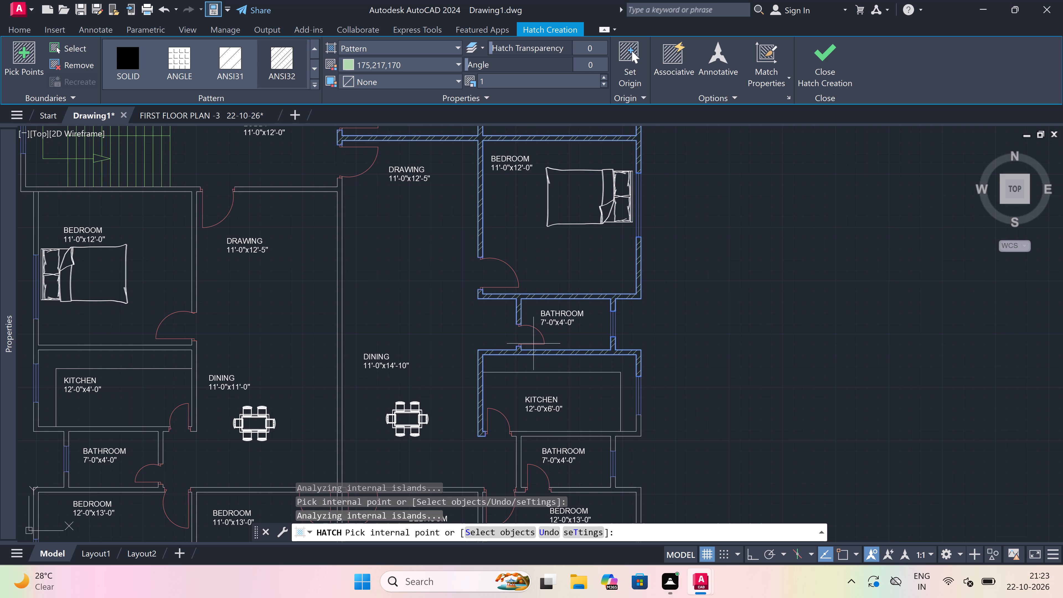
scroll(517, 363, down, 4)
scroll(519, 383, up, 4)
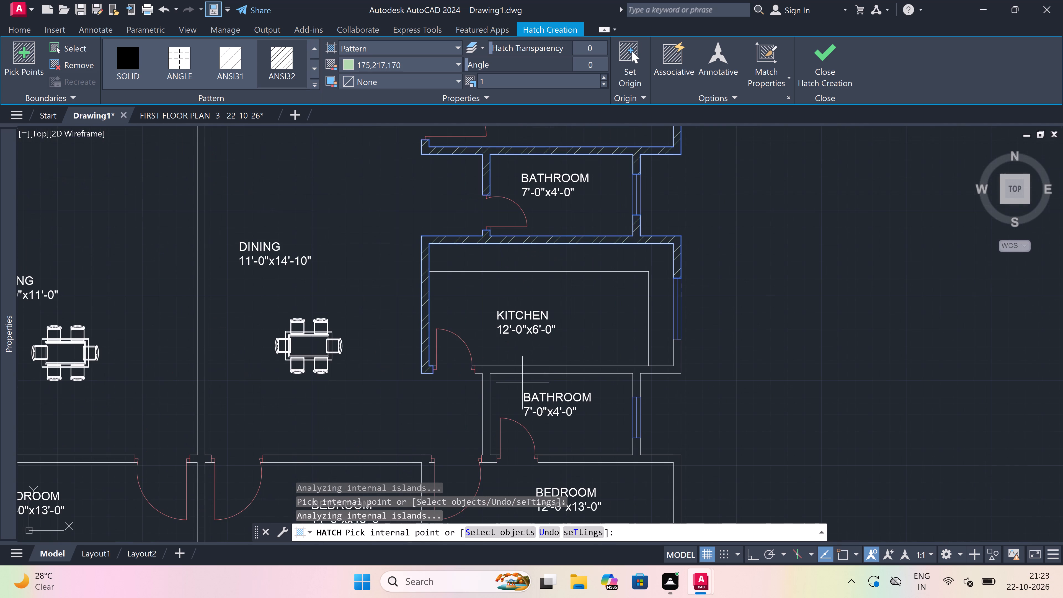
click(524, 368)
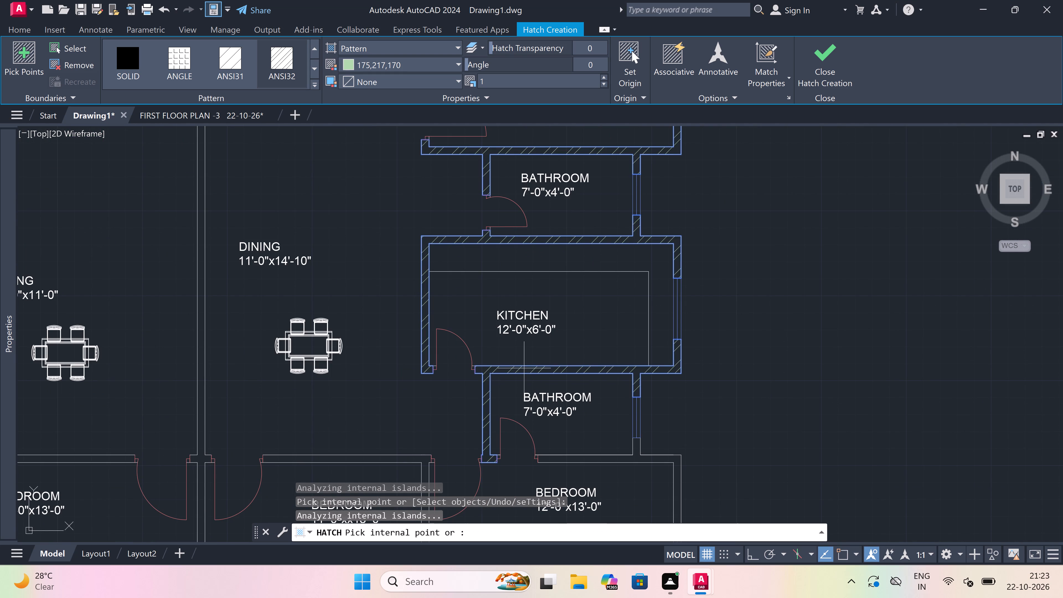
scroll(522, 351, down, 5)
scroll(529, 388, up, 1)
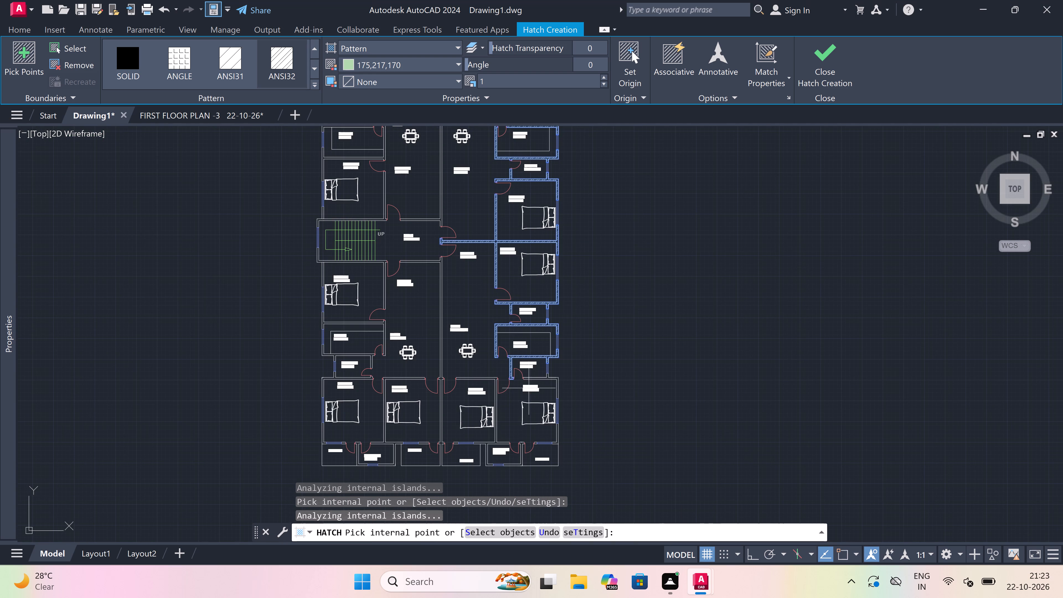
scroll(529, 388, up, 3)
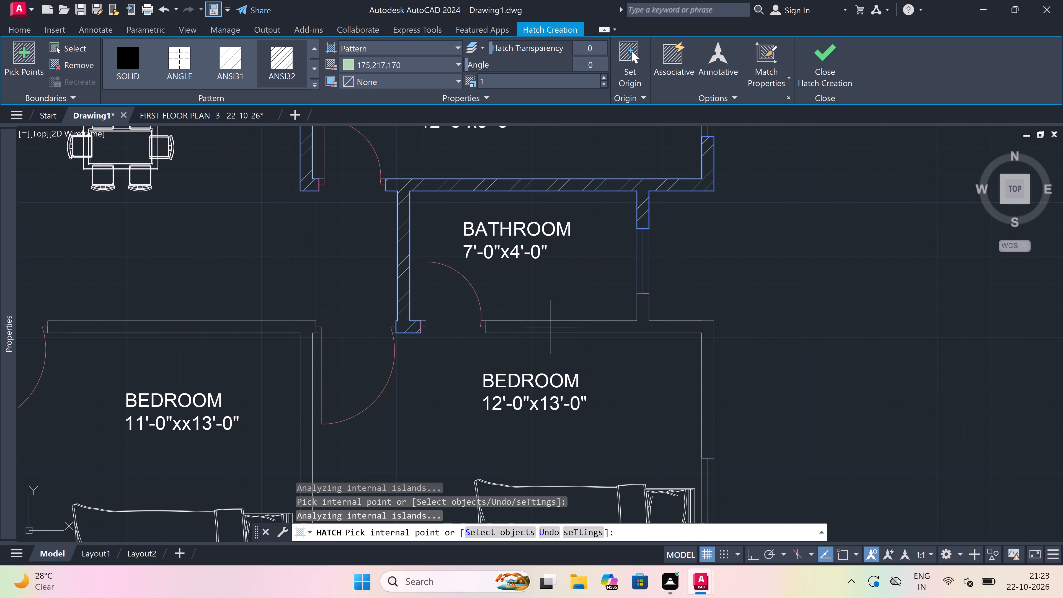
click(550, 327)
Extend the hatch to the southeastern 12'-0"x13'-0" BEDROOM's southeast corner and south wall, its adjoining southern BATHROOM's walls, and the wall shared with the 11'-0"xx13'-0" BEDROOM.
scroll(527, 264, down, 5)
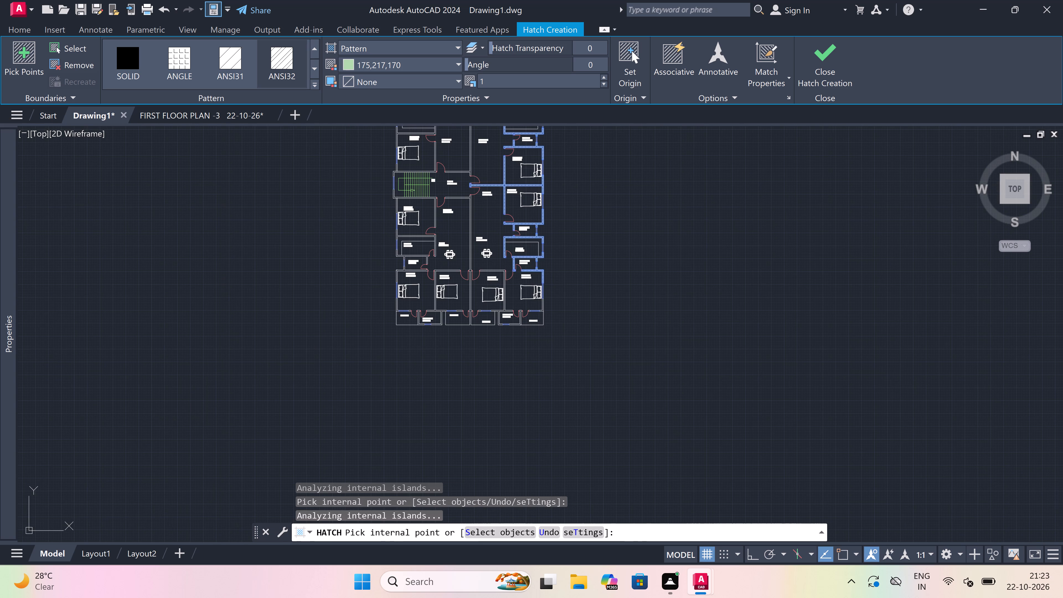
scroll(527, 320, up, 1)
scroll(534, 292, up, 4)
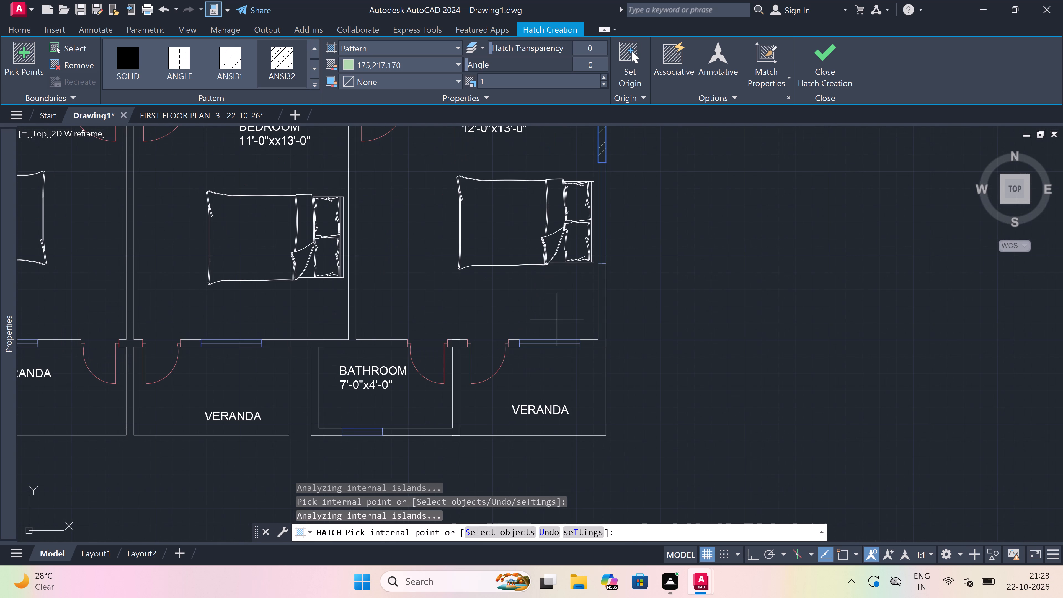
click(590, 346)
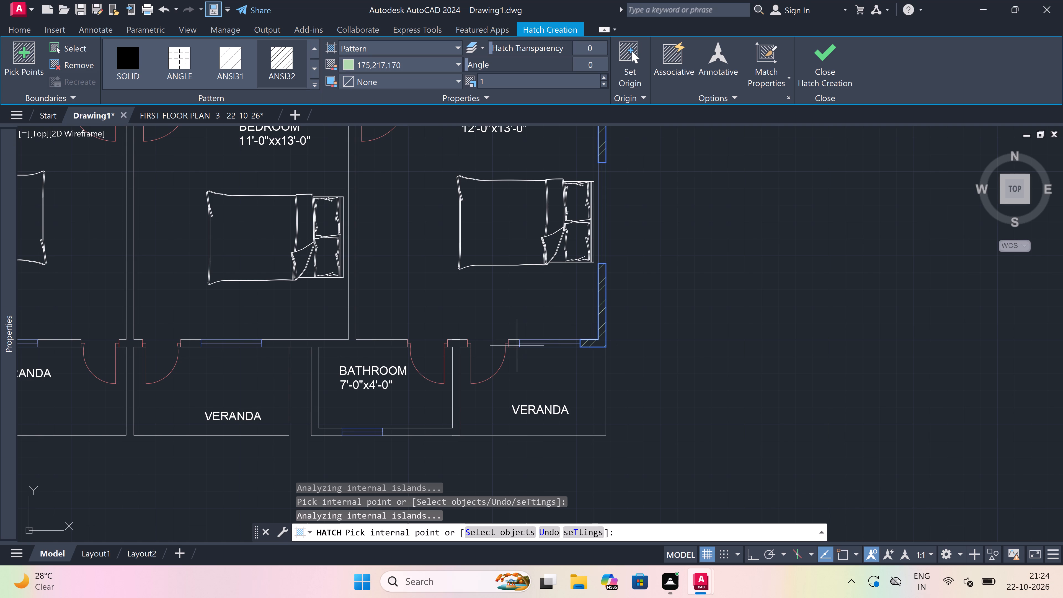
click(514, 344)
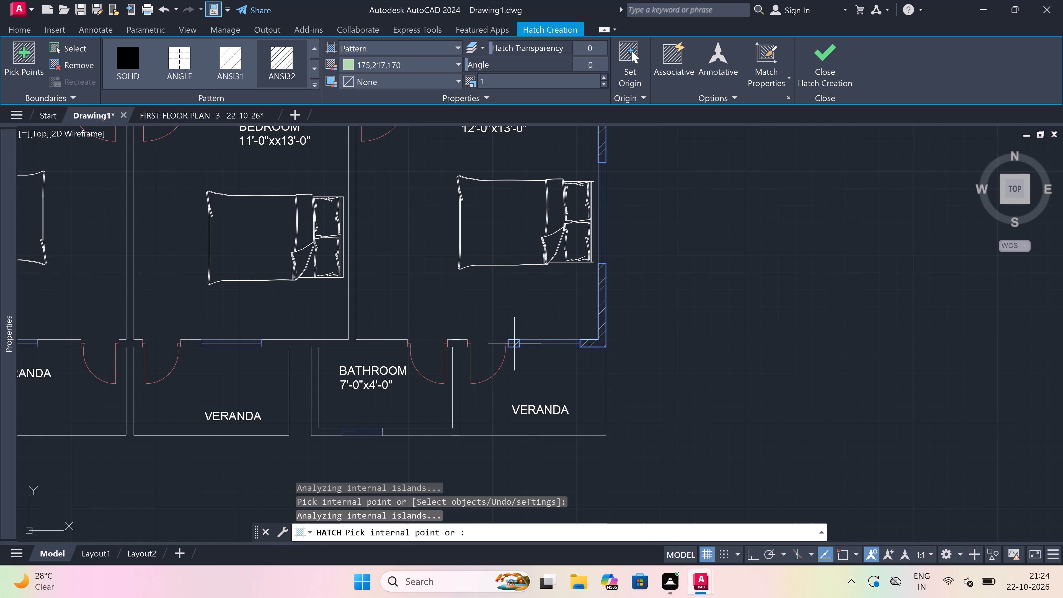
click(456, 344)
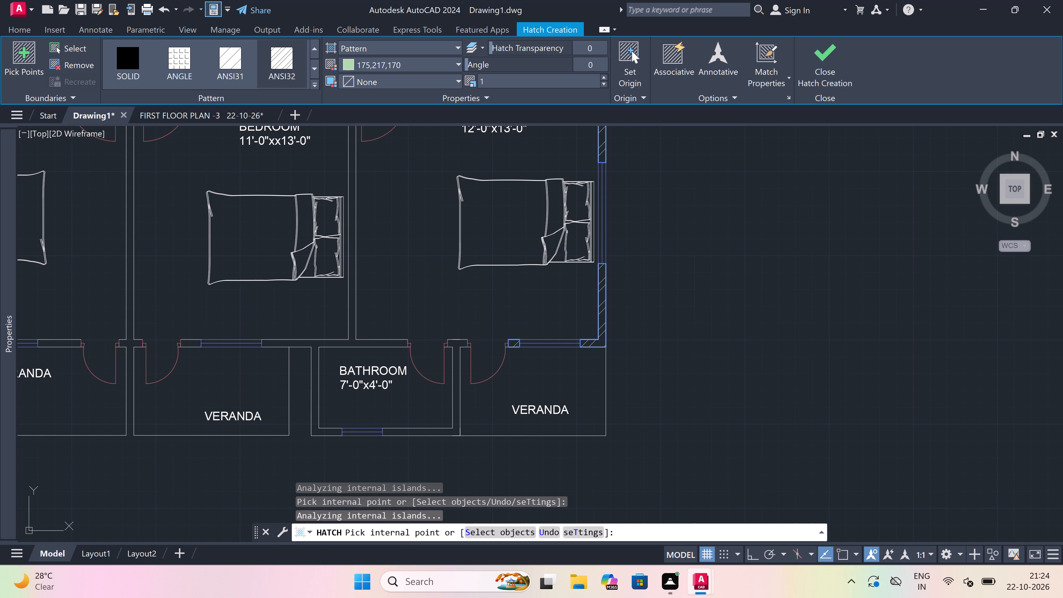
click(384, 343)
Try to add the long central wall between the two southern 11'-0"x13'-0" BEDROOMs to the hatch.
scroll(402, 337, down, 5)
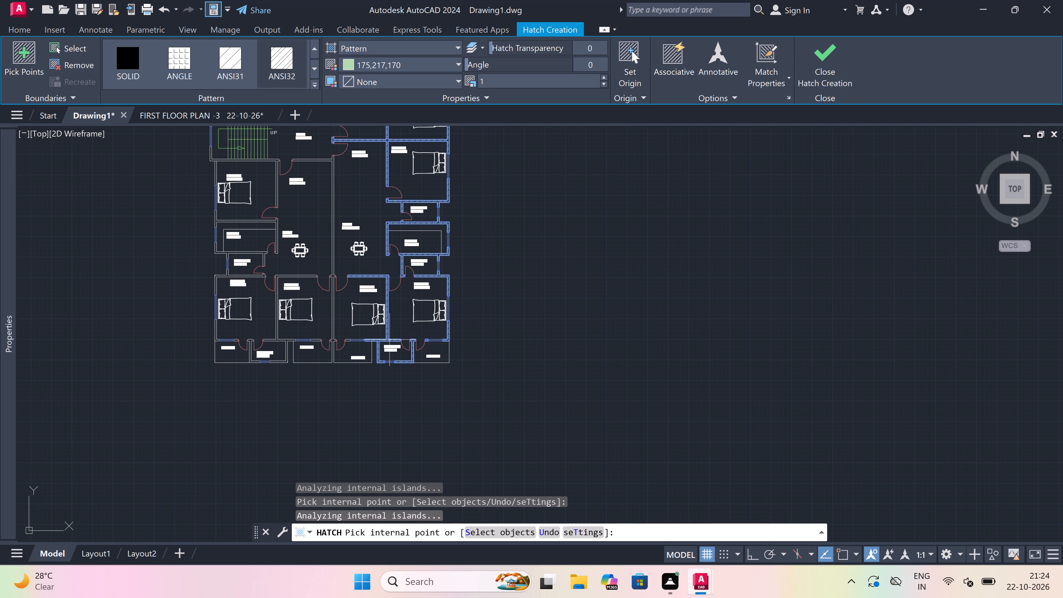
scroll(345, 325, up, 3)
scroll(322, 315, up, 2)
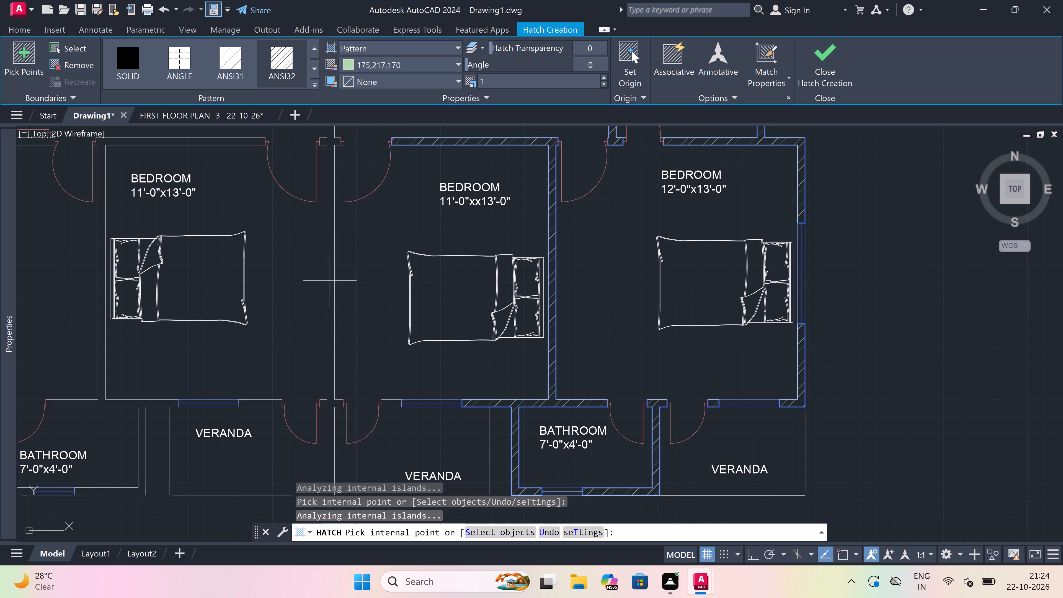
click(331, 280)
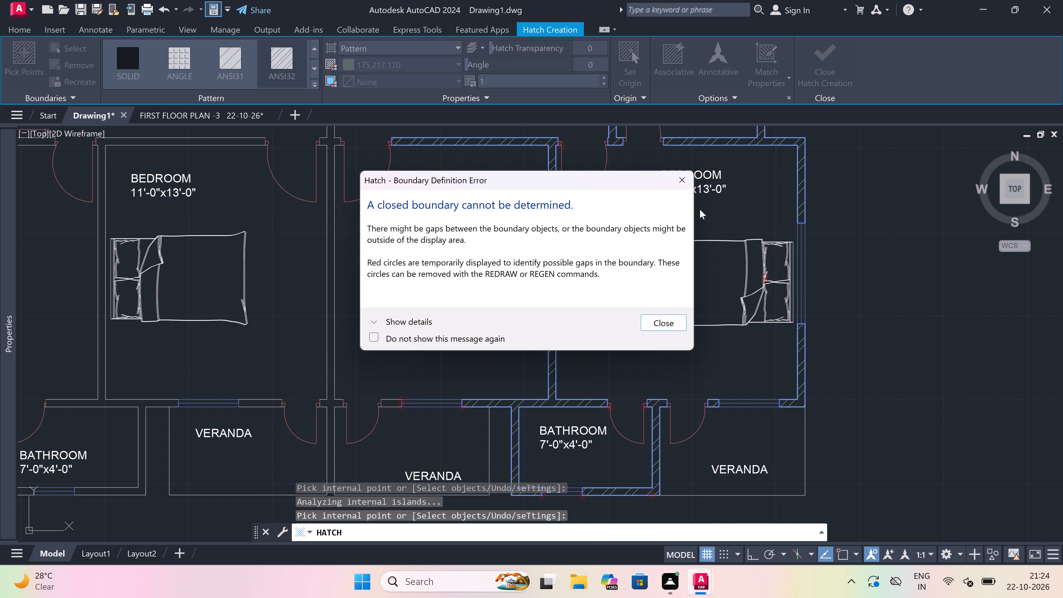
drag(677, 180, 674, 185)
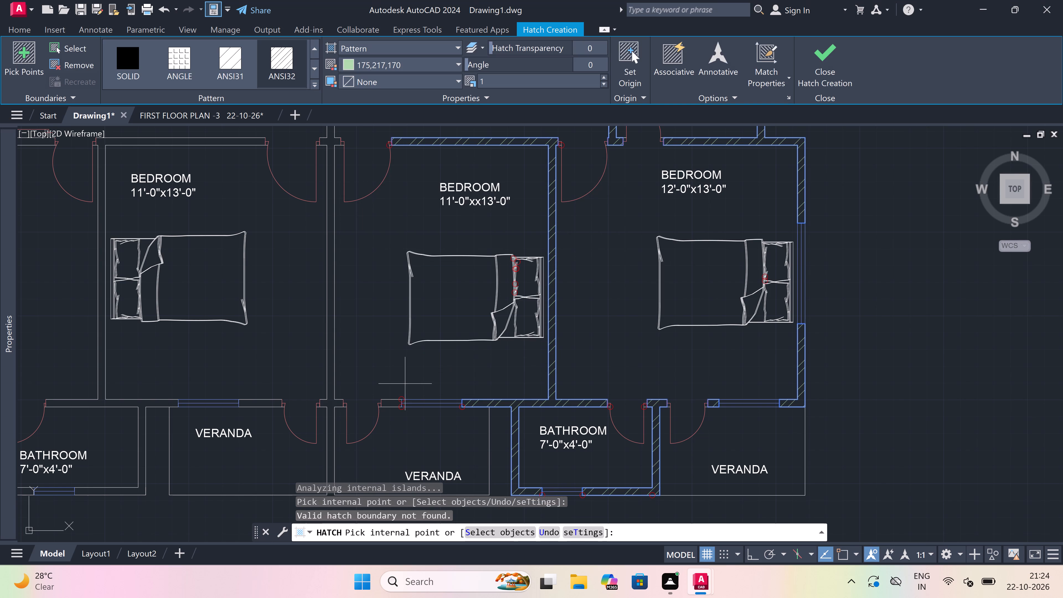
Add to the hatch the short wall pieces between door and window on the VERANDA side of both 11'-0"x13'-0" BEDROOMs.
scroll(378, 396, down, 3)
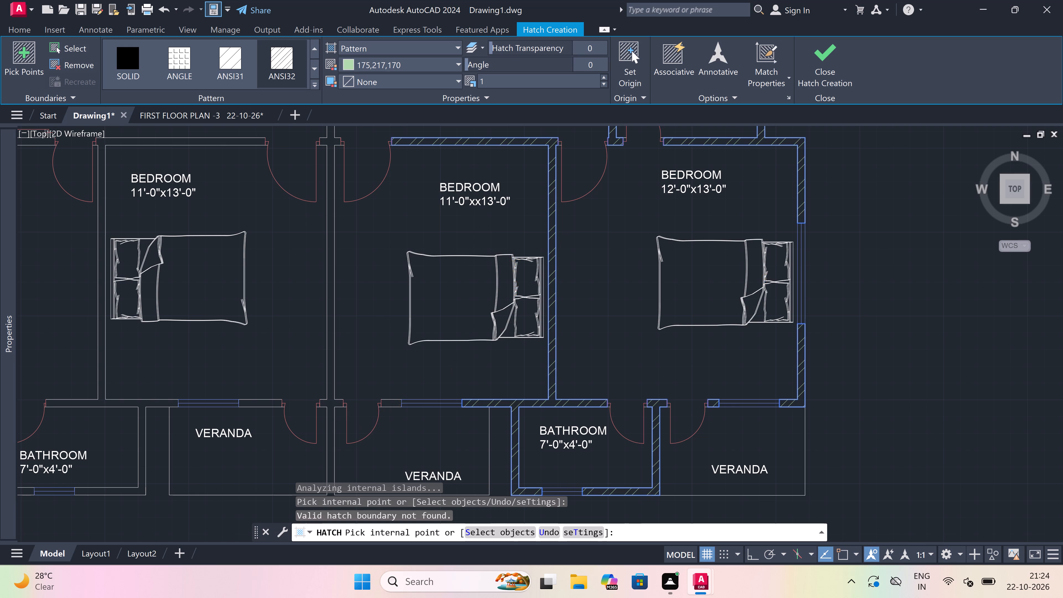
scroll(335, 435, up, 4)
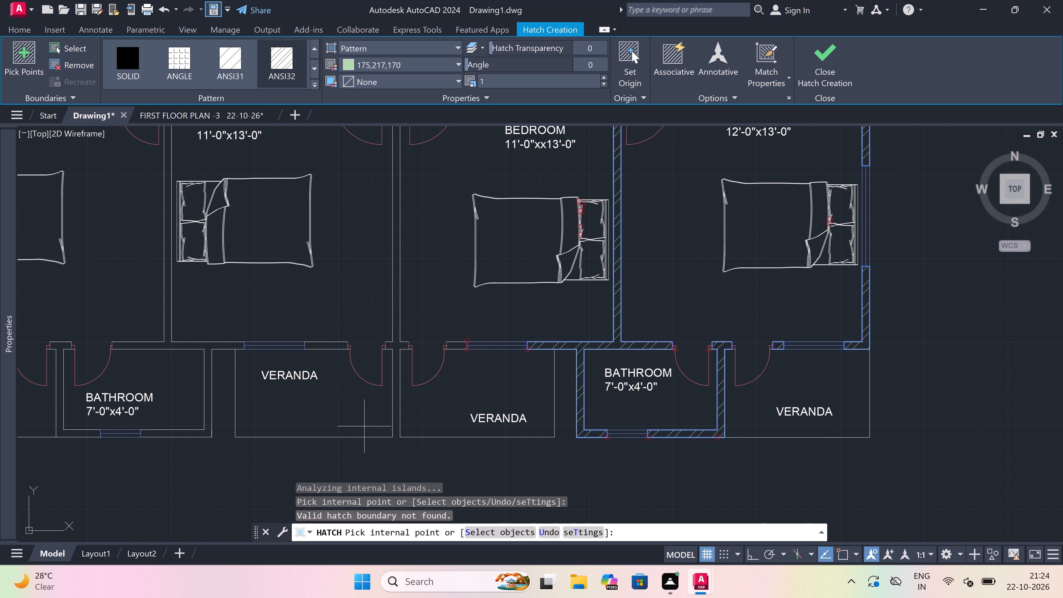
click(451, 344)
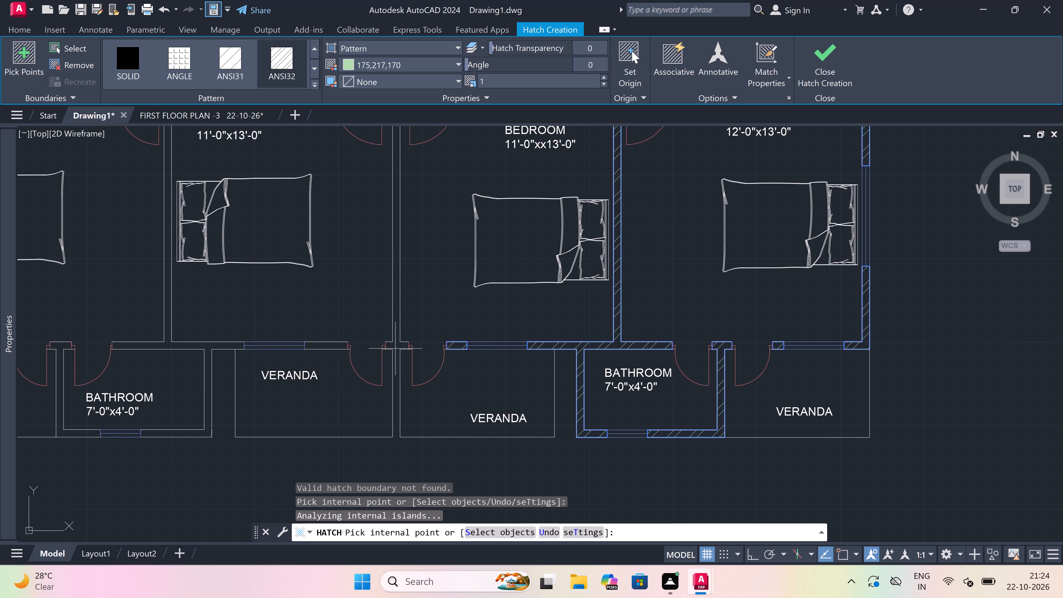
click(322, 348)
Add to the hatch the southwestern 7'-0"x4'-0" BATHROOM's walls and the connected wall between the 12'-0"x13'-0" and 11'-0"x13'-0" BEDROOMs.
scroll(321, 349, down, 3)
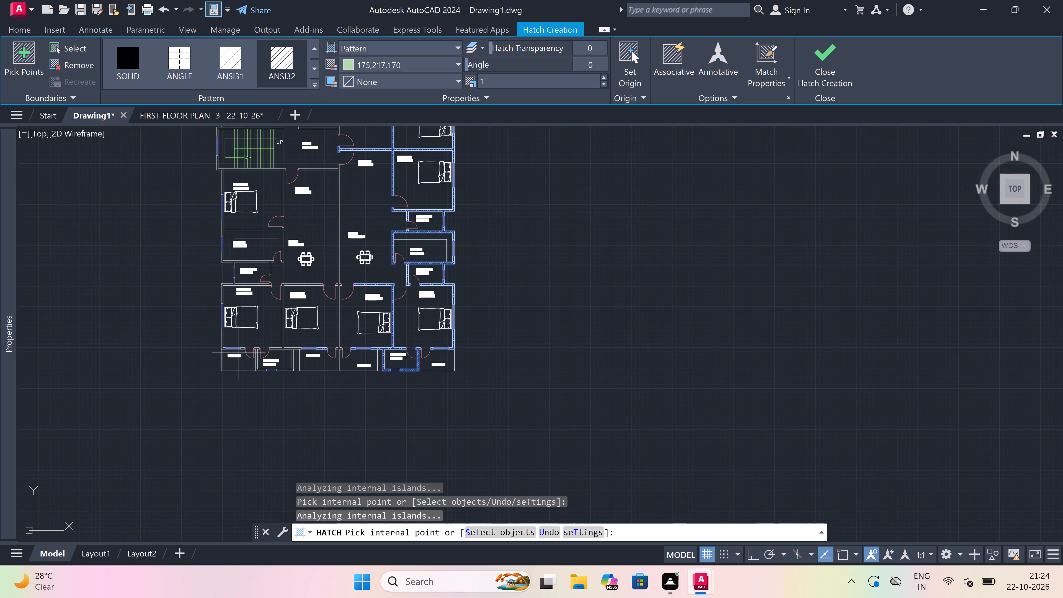
scroll(238, 352, up, 2)
scroll(293, 345, up, 1)
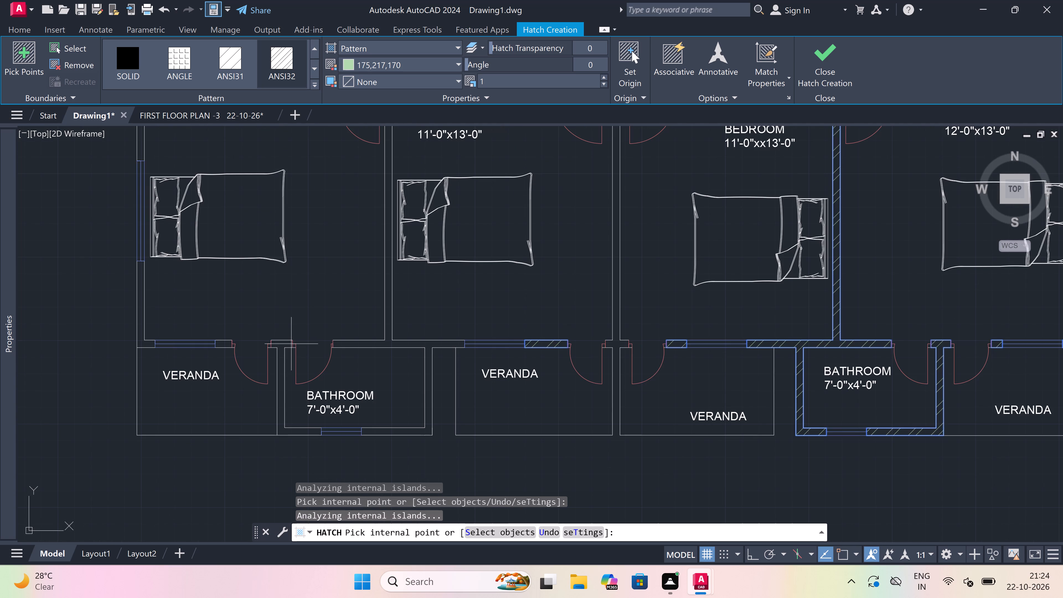
click(289, 343)
click(384, 343)
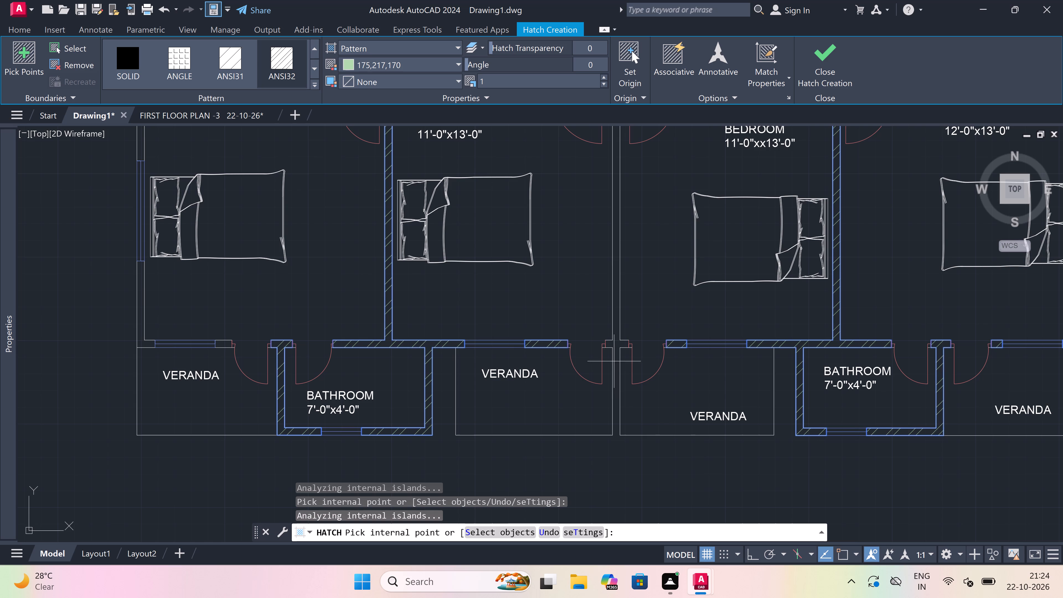
Add to the hatch the southwestern 12'-0"x13'-0" BEDROOM's VERANDA-side wall piece and its southwest corner up to the west window.
scroll(556, 368, down, 4)
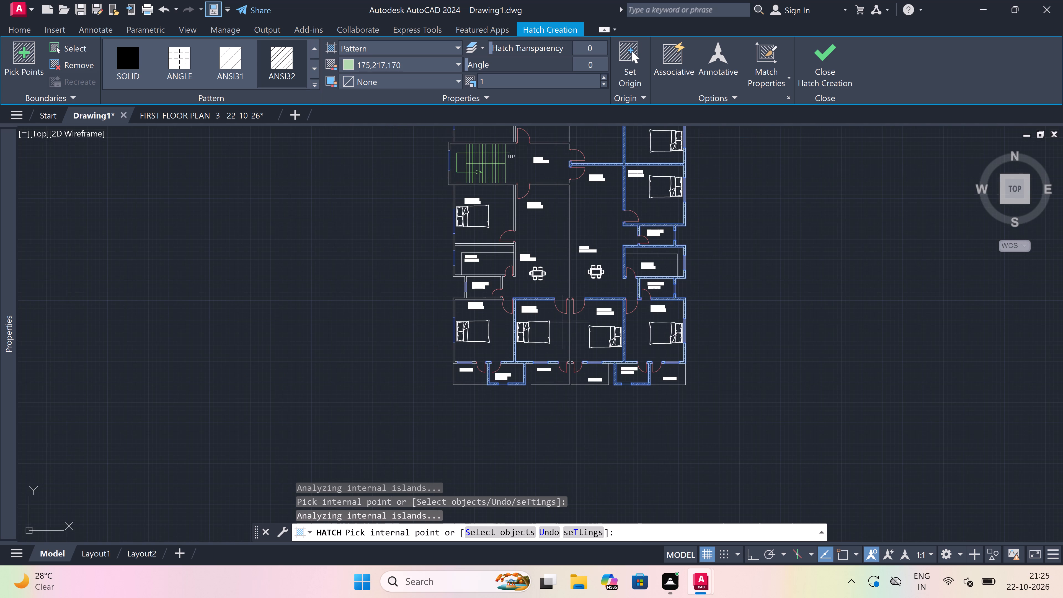
scroll(449, 301, up, 2)
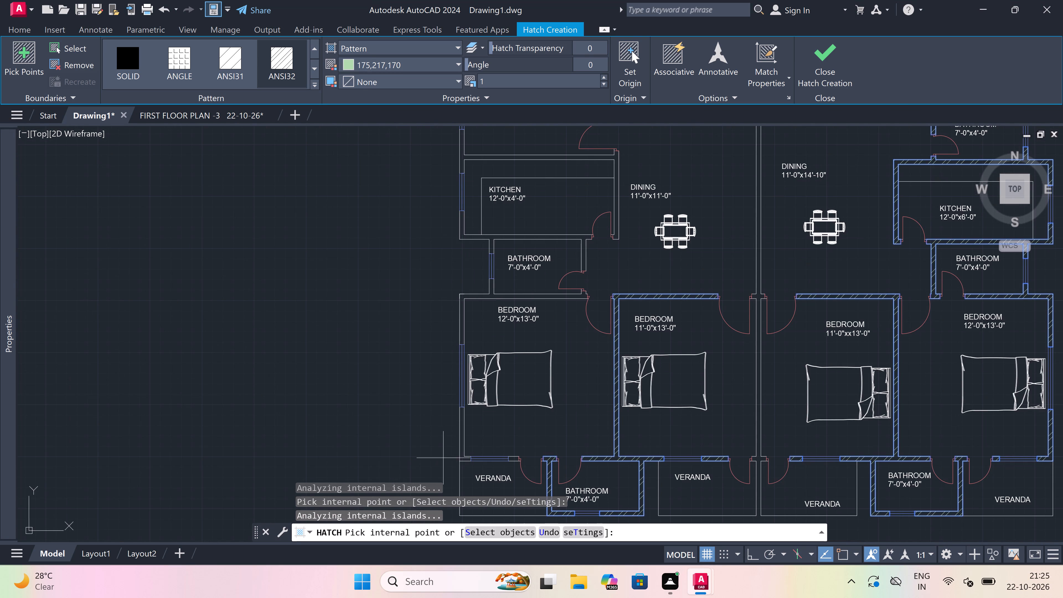
scroll(451, 475, up, 2)
scroll(543, 454, up, 1)
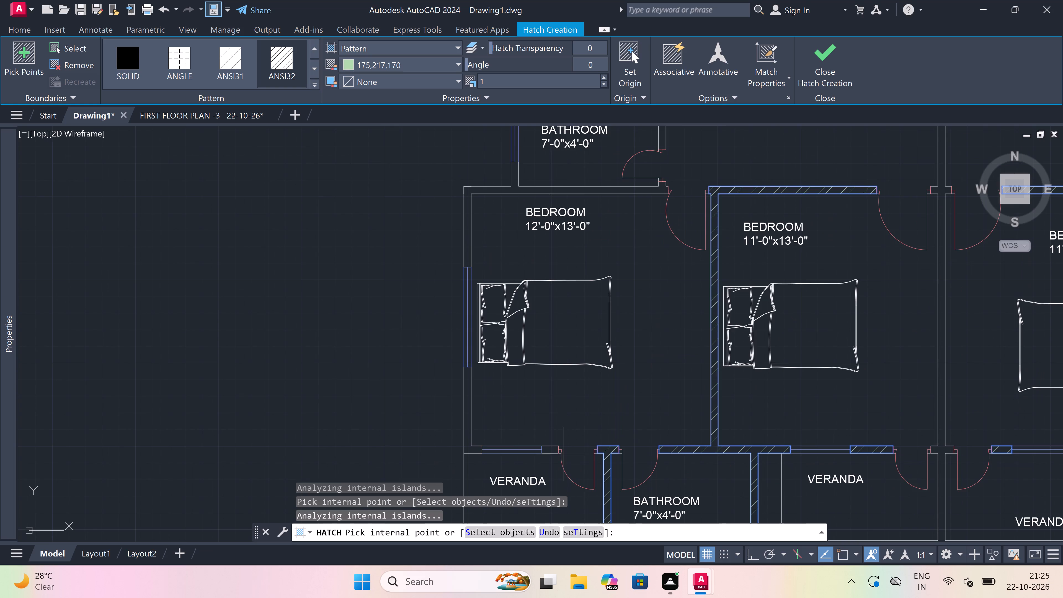
scroll(543, 454, up, 2)
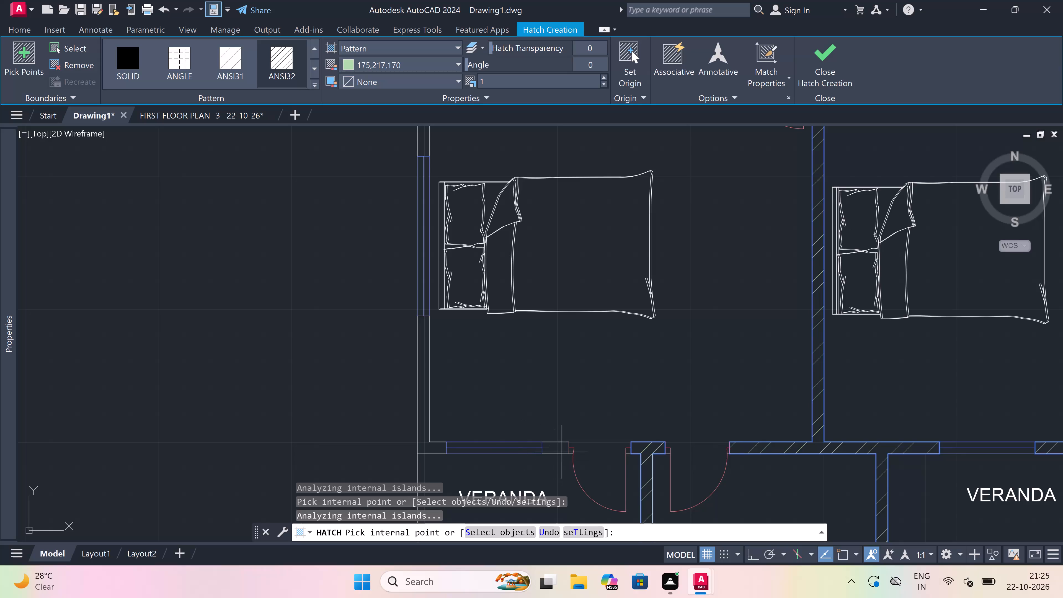
click(554, 448)
click(422, 372)
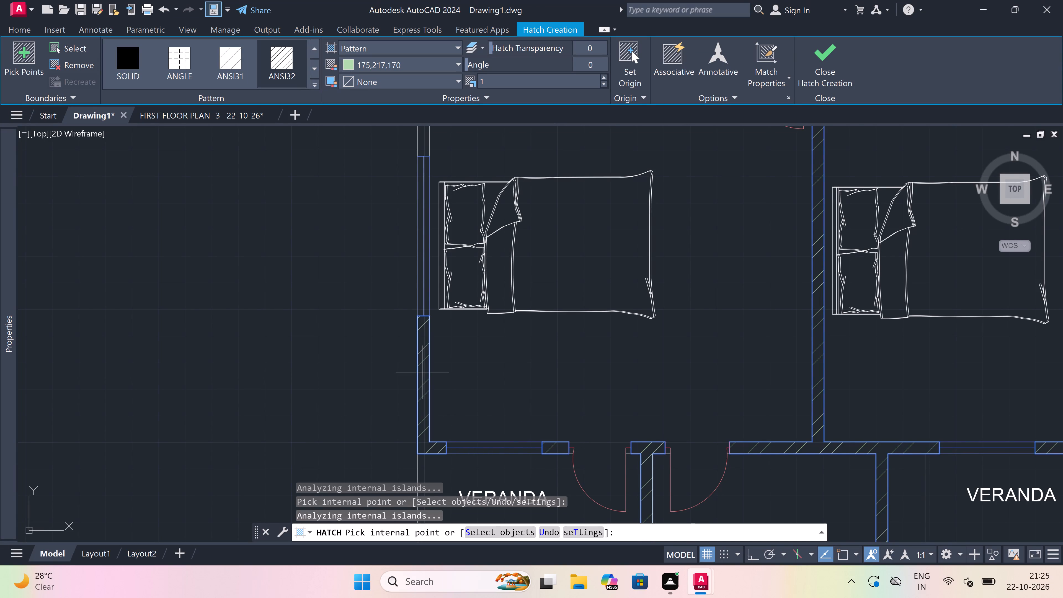
Extend the hatch to the southwestern 12'-0"x13'-0" BEDROOM's north wall and the walls between the BATHROOM above it and the 12'-0"x4'-0" KITCHEN.
scroll(422, 371, down, 4)
scroll(431, 283, up, 2)
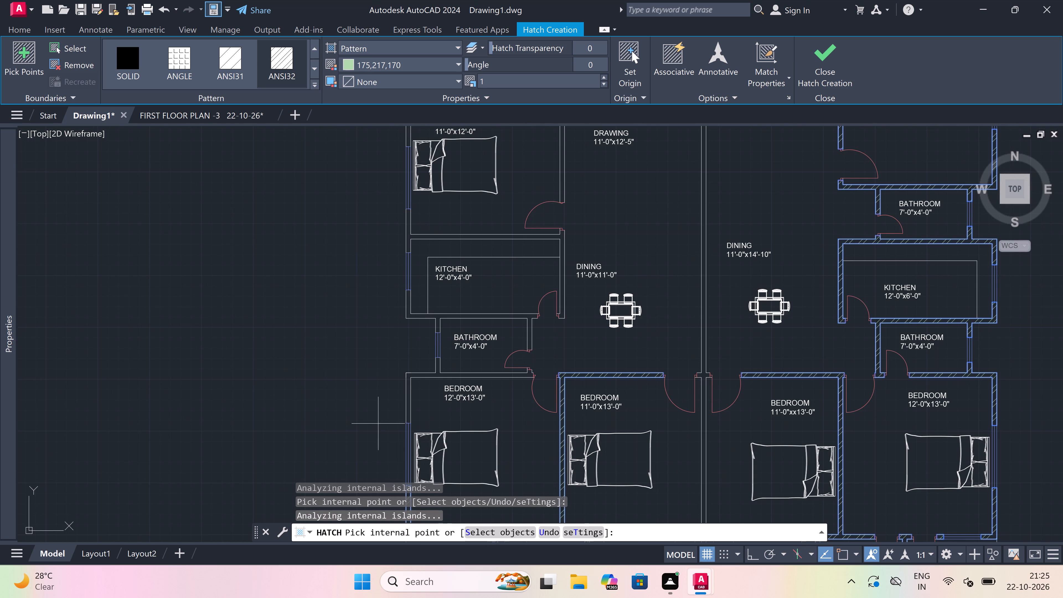
scroll(395, 401, up, 1)
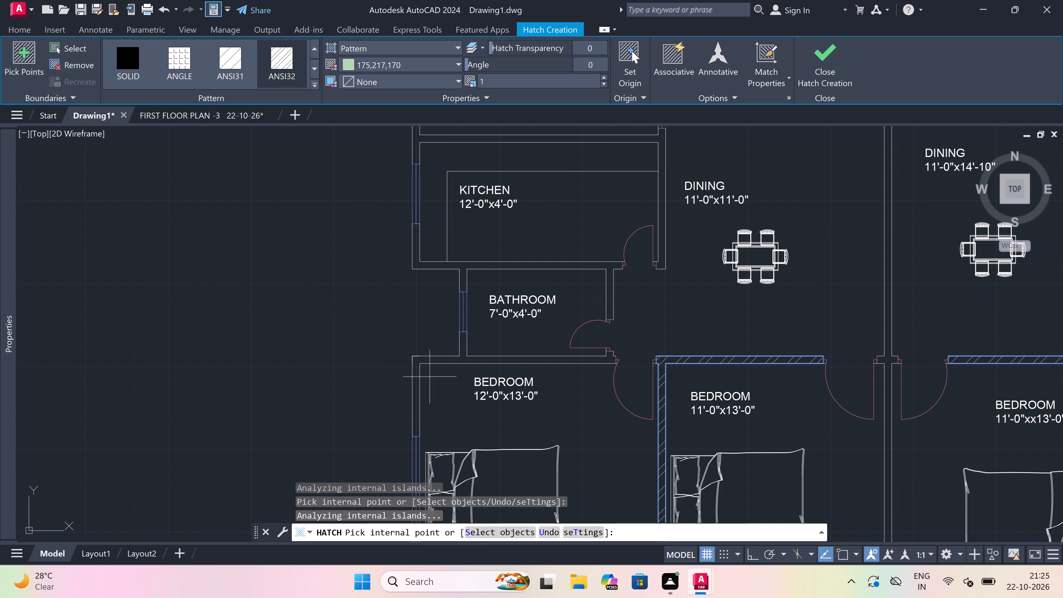
click(414, 387)
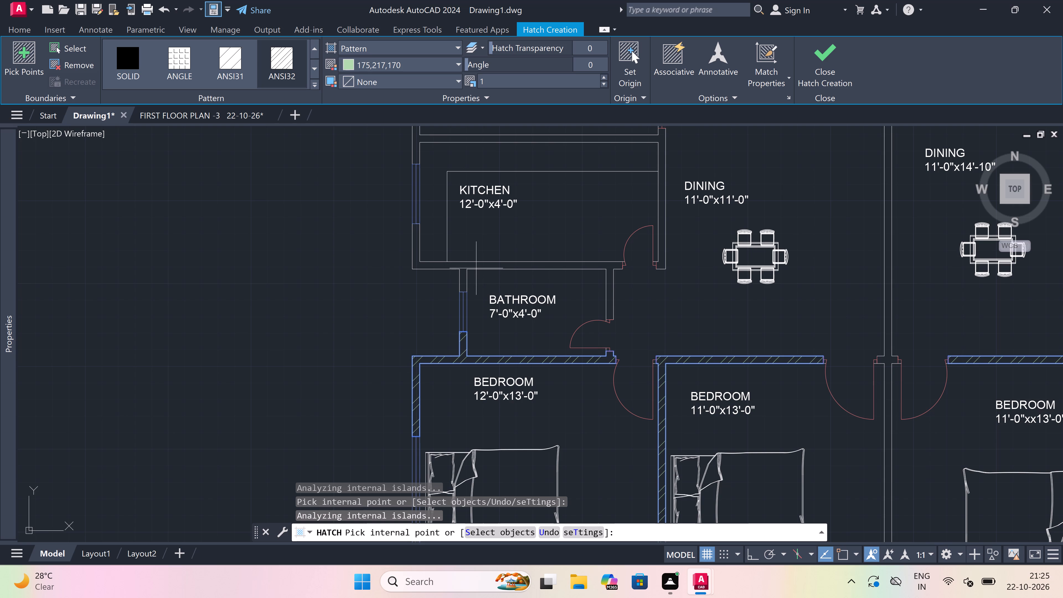
click(476, 266)
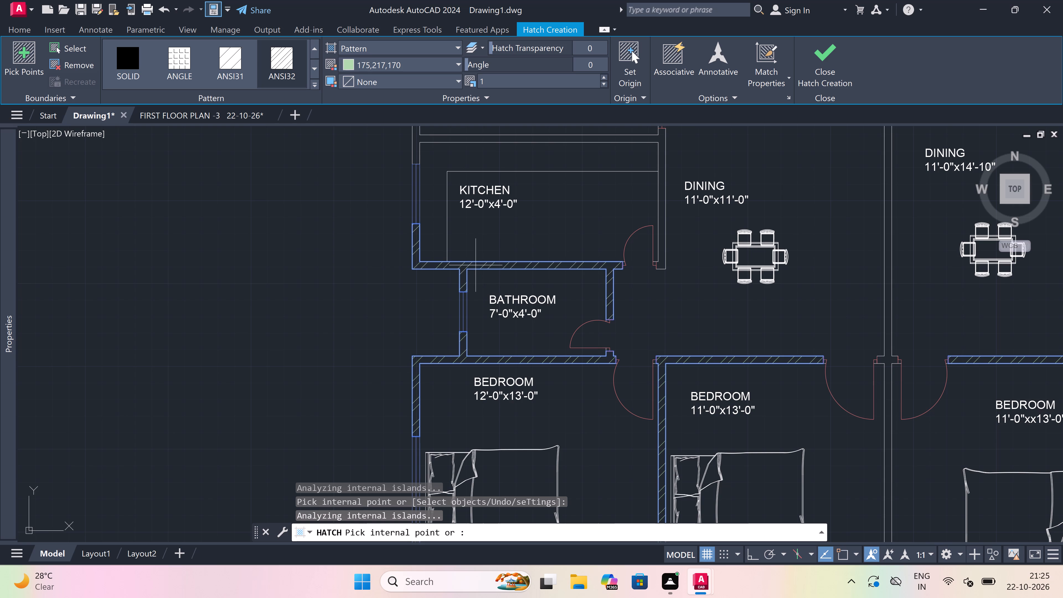
Add to the hatch the north and east walls of the western 12'-0"x4'-0" KITCHEN, including the connected west wall beside the BEDROOM above.
scroll(412, 363, down, 3)
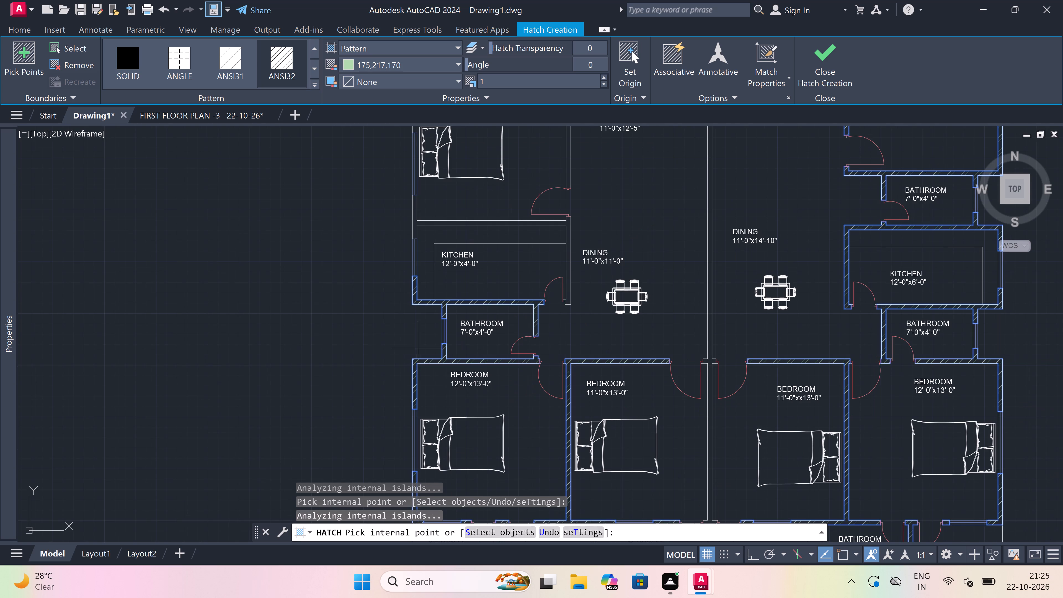
scroll(479, 221, up, 1)
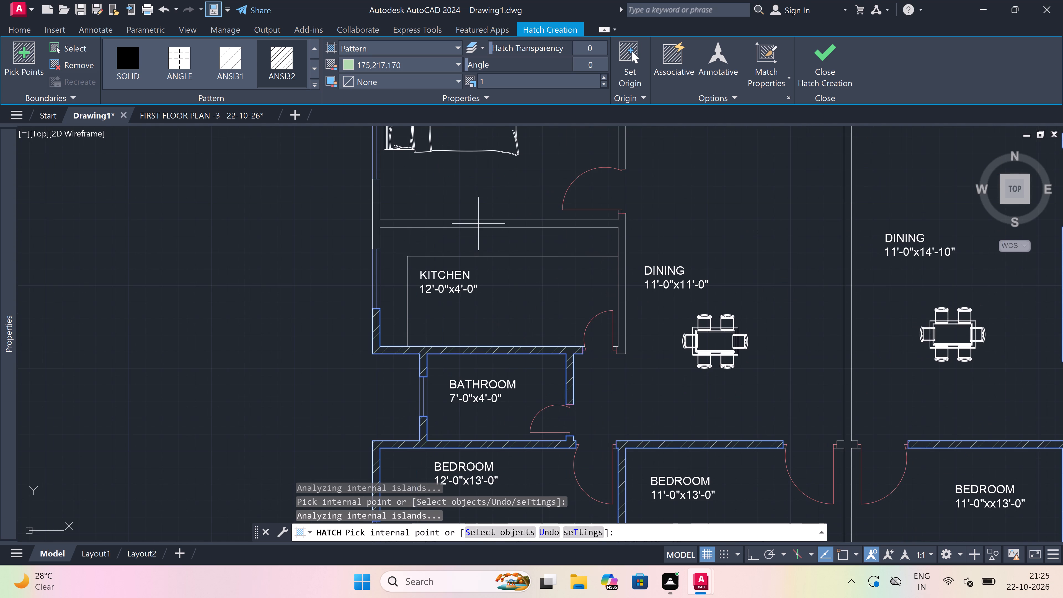
click(476, 223)
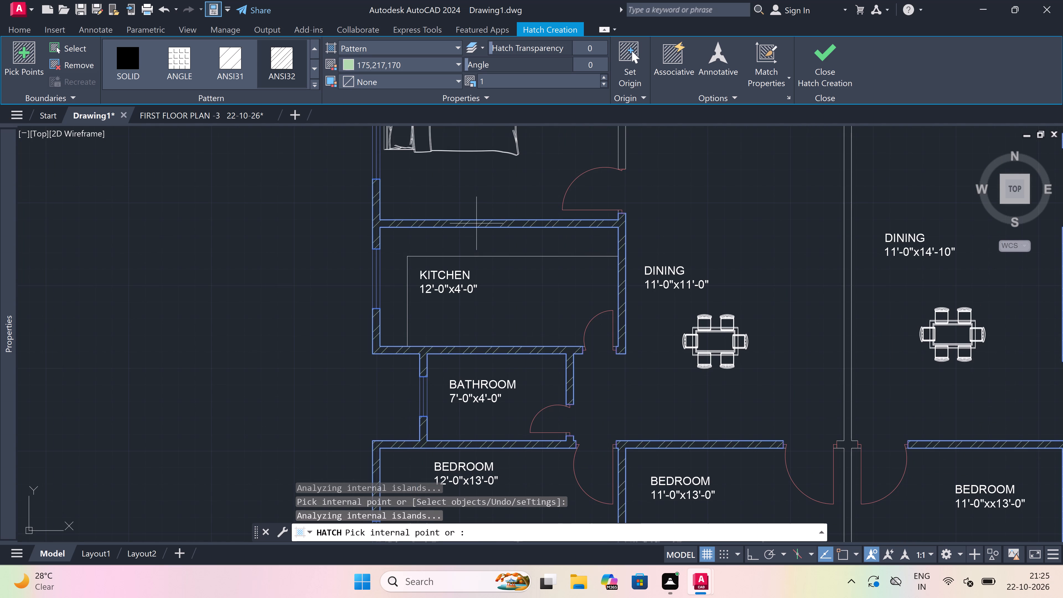
scroll(350, 362, down, 4)
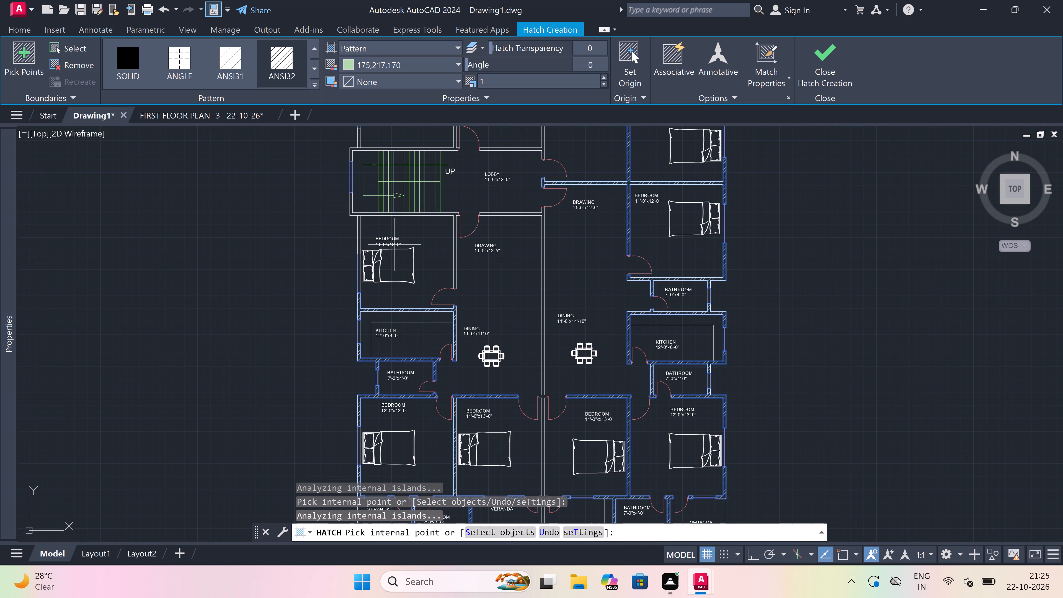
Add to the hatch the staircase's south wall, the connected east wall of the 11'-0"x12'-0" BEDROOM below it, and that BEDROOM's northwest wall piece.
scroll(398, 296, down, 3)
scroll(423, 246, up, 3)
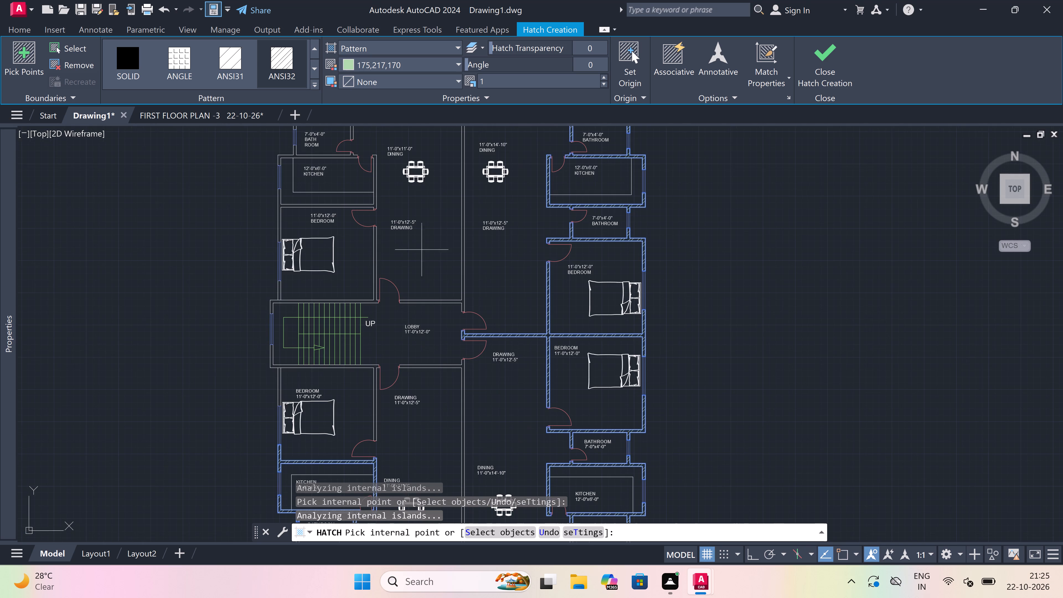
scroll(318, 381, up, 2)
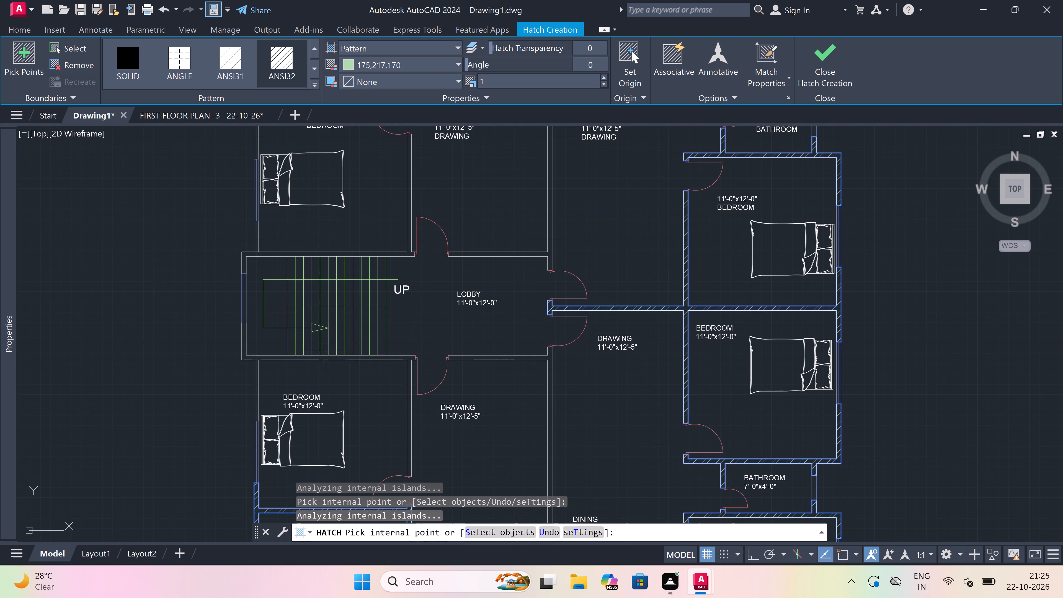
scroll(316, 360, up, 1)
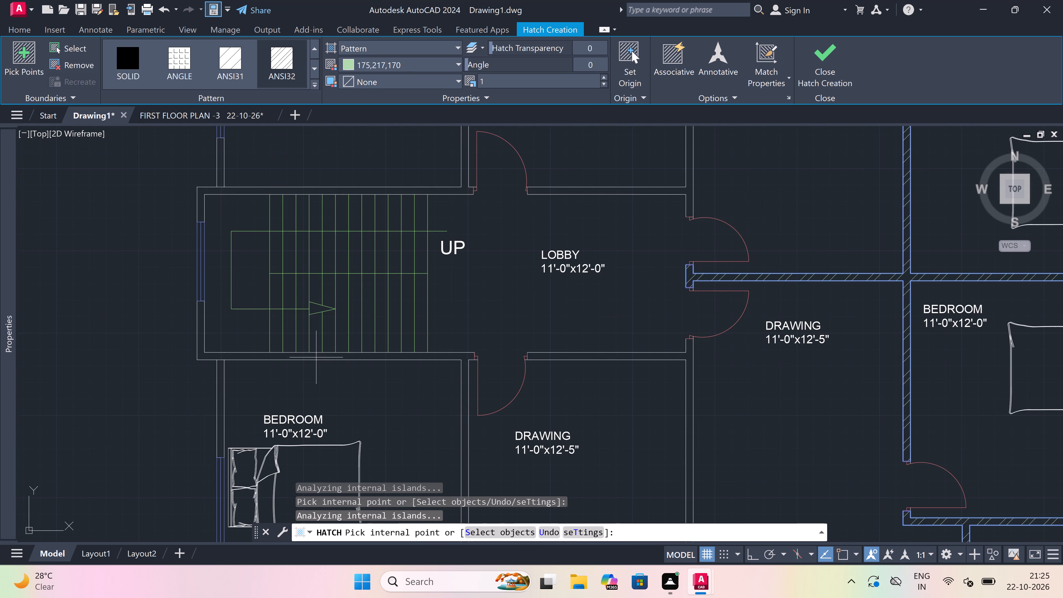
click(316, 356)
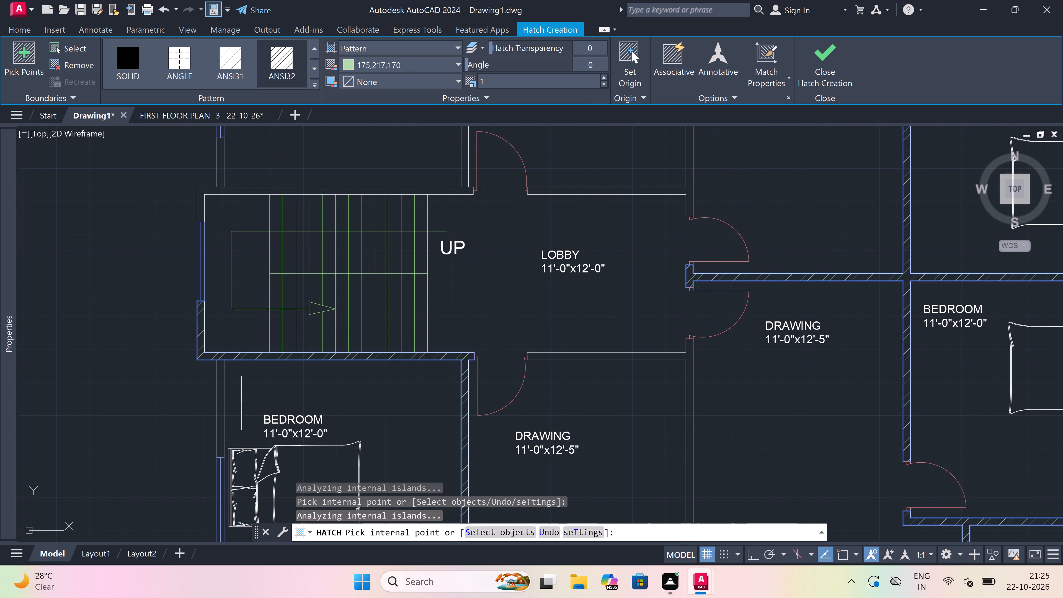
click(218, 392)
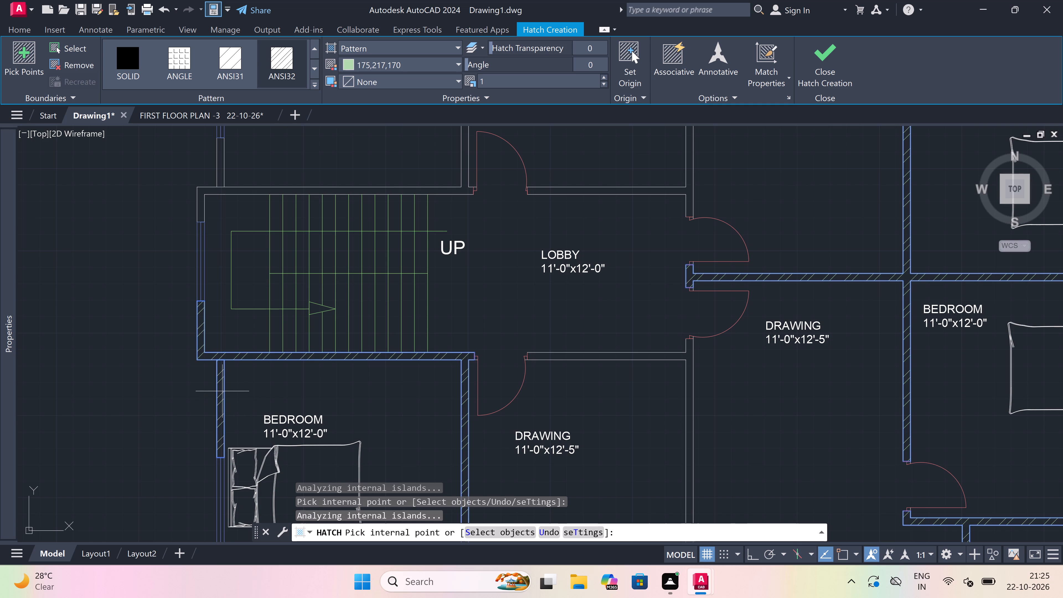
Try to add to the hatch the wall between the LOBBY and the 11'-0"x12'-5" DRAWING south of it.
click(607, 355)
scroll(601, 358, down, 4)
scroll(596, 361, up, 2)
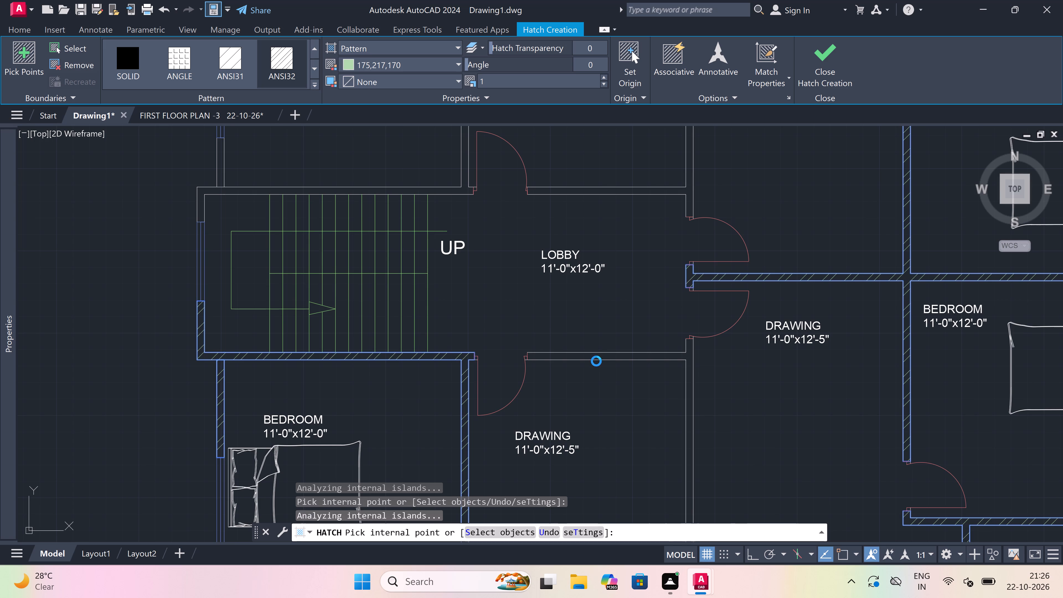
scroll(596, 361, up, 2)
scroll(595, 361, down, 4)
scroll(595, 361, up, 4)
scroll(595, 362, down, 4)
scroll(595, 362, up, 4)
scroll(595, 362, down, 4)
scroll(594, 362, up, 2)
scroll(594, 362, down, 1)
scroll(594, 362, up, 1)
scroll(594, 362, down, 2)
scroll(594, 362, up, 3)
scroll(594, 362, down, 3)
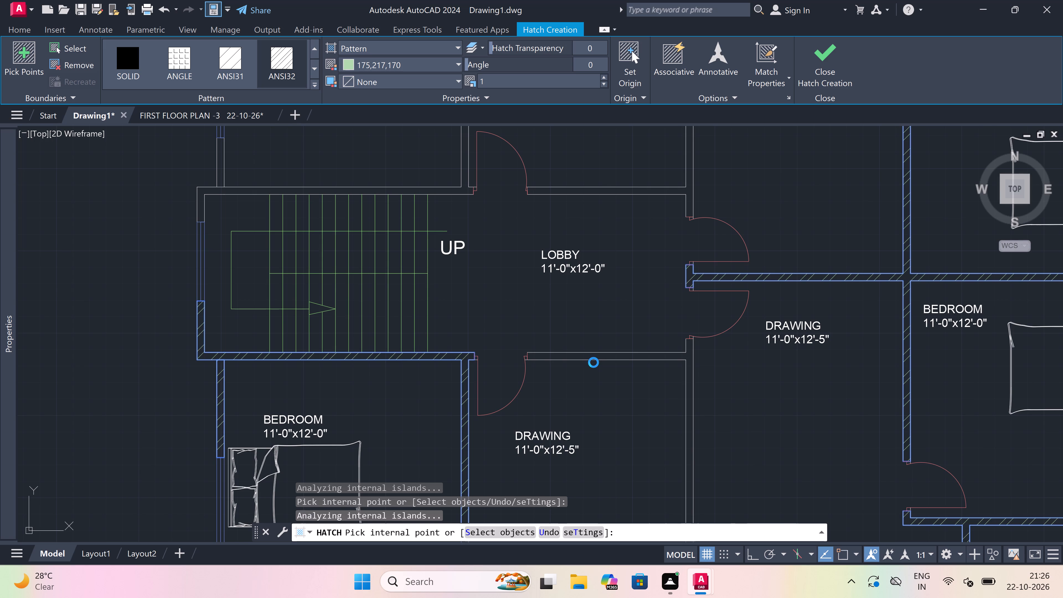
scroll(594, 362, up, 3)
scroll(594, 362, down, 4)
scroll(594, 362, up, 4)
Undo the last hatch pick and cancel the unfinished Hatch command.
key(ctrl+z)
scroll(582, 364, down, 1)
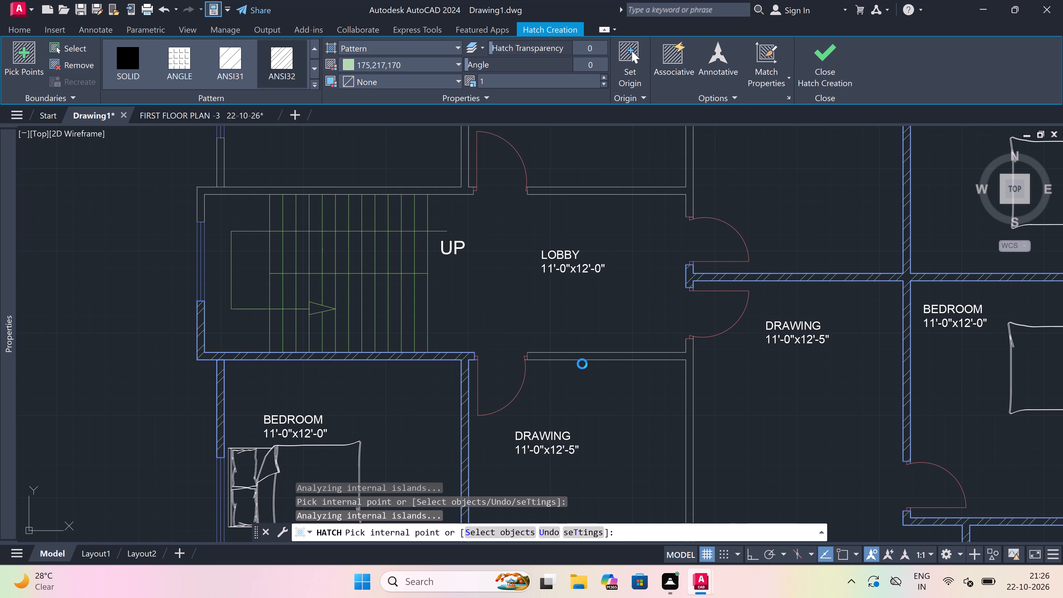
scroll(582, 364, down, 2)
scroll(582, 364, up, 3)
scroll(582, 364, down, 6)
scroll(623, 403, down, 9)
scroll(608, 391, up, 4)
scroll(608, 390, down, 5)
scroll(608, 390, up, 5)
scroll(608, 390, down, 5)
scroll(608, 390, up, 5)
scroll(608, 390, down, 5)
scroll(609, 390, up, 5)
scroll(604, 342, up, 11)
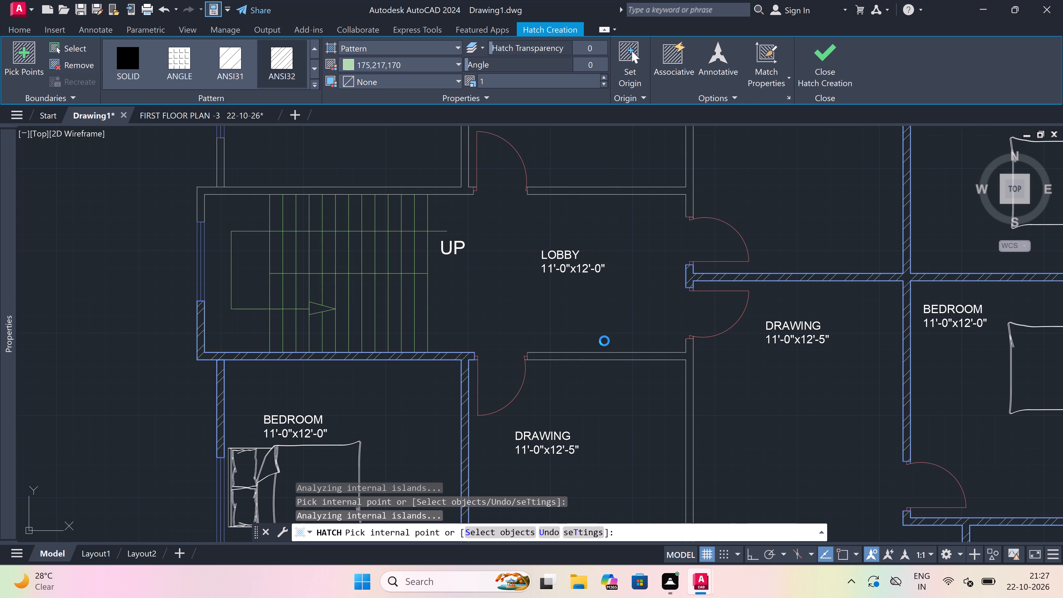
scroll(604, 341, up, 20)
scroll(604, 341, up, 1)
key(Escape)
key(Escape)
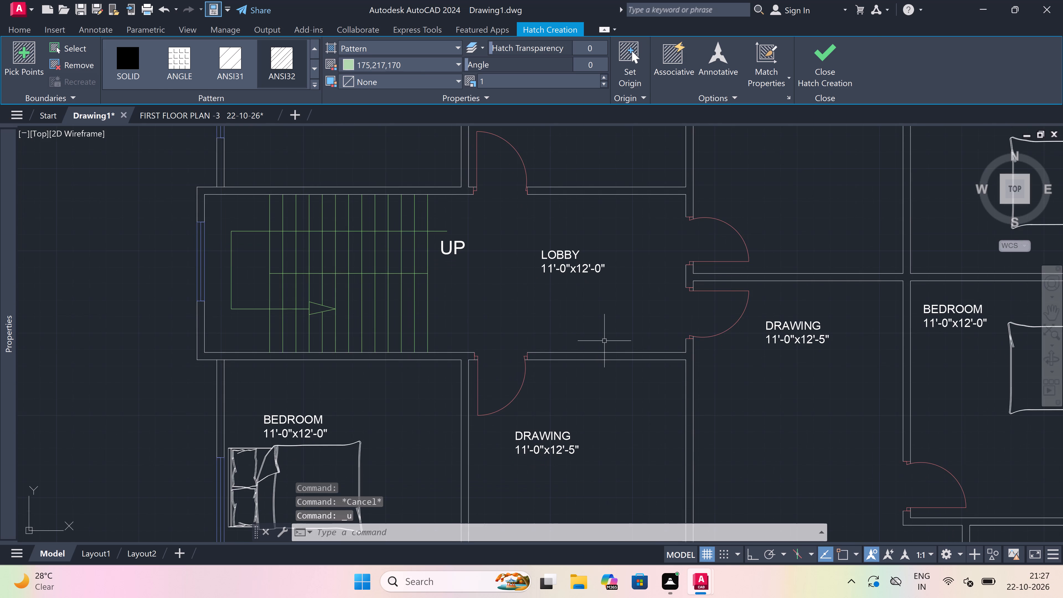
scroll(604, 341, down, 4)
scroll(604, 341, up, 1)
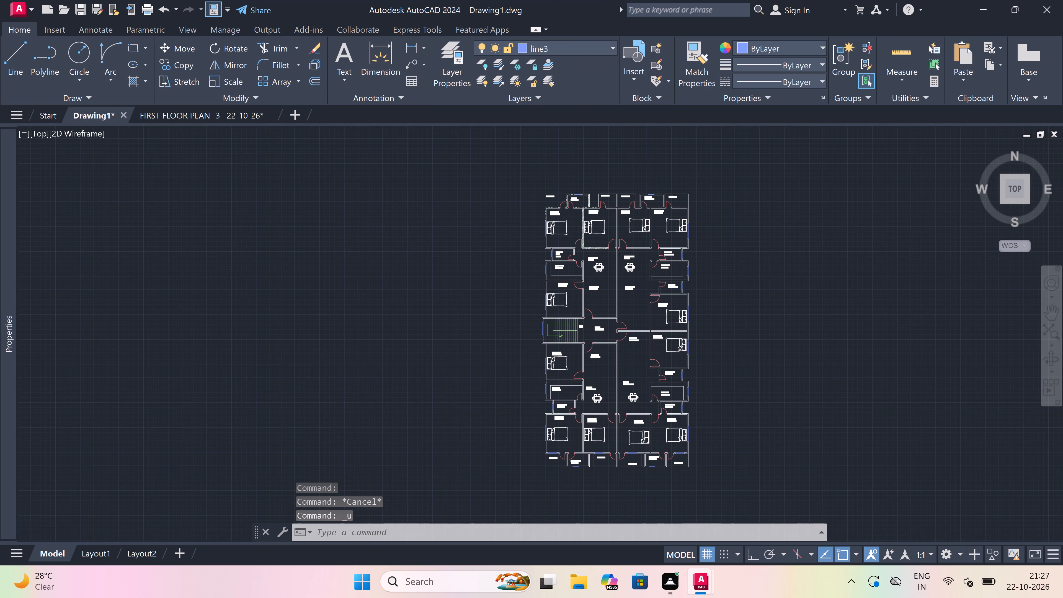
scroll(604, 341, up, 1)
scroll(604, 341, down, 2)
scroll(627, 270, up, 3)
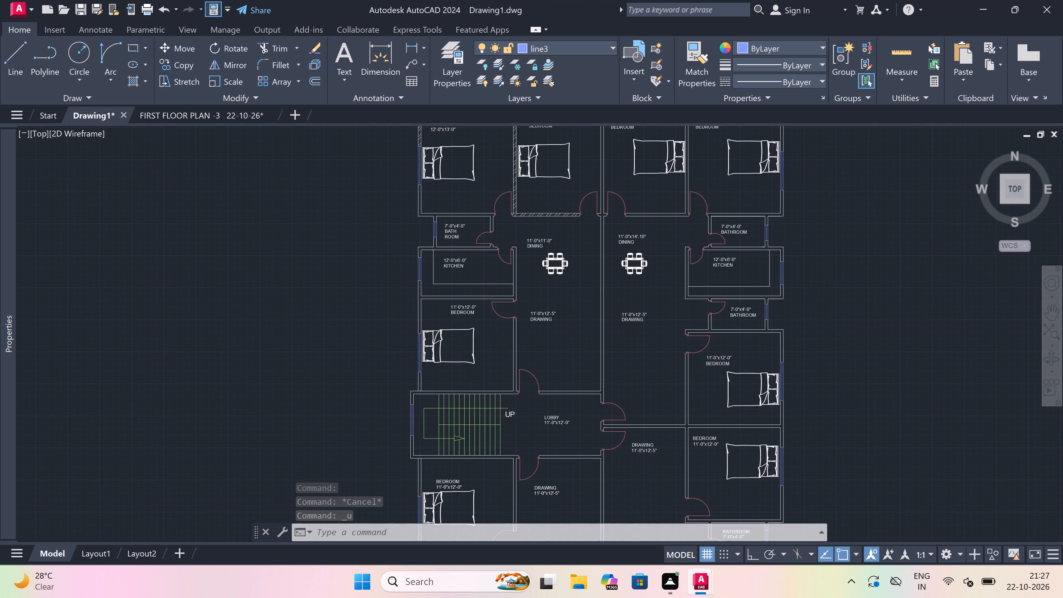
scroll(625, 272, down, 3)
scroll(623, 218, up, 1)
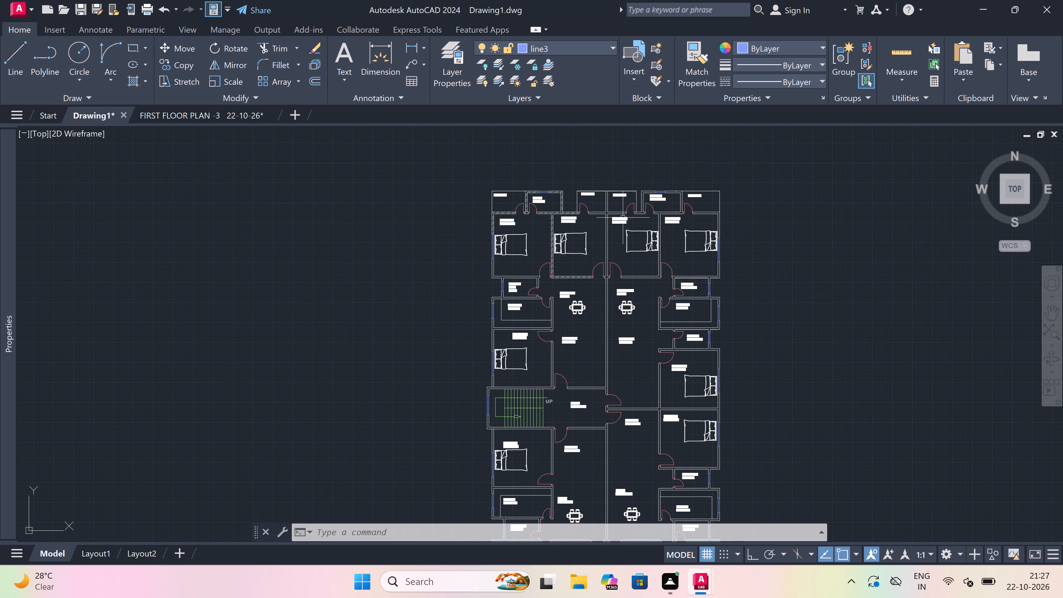
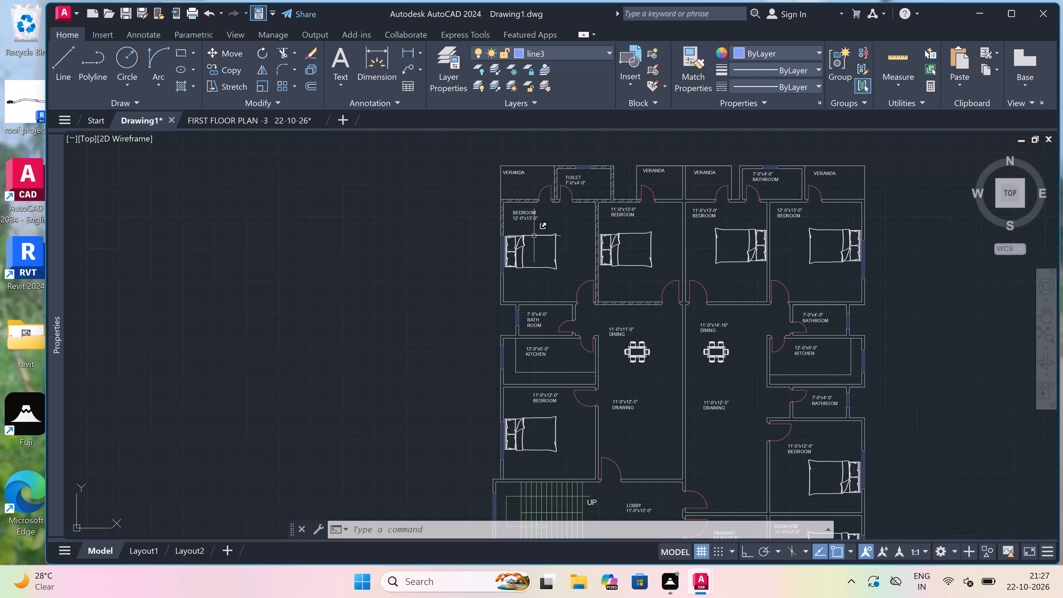
Start an ANSI32 hatch on the walls around the western 7'-0"x4'-0" BATH ROOM, including the connected BEDROOM and KITCHEN wall pieces.
click(1003, 10)
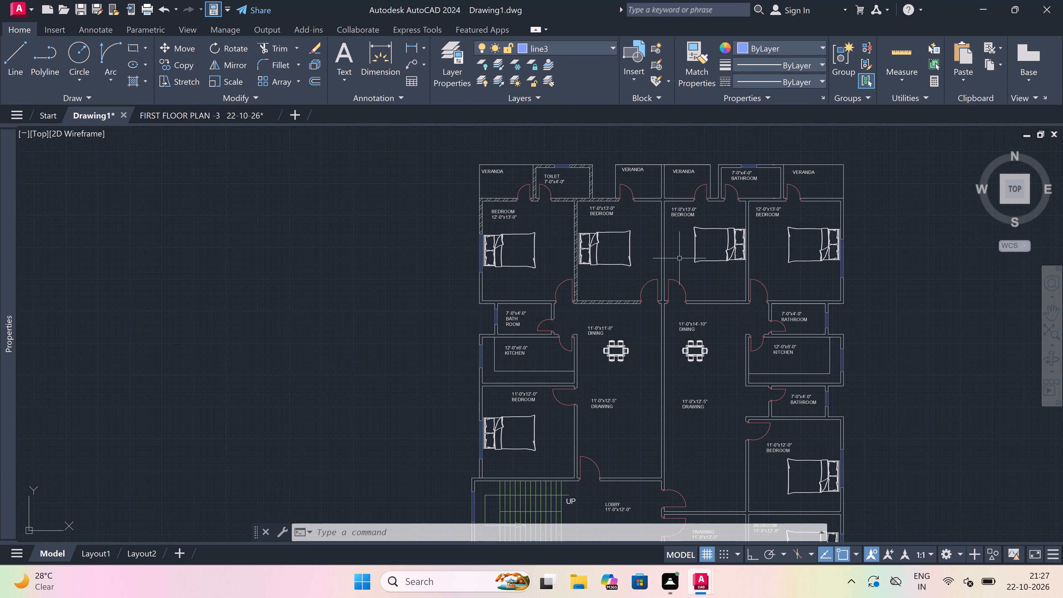
key(h)
key(space)
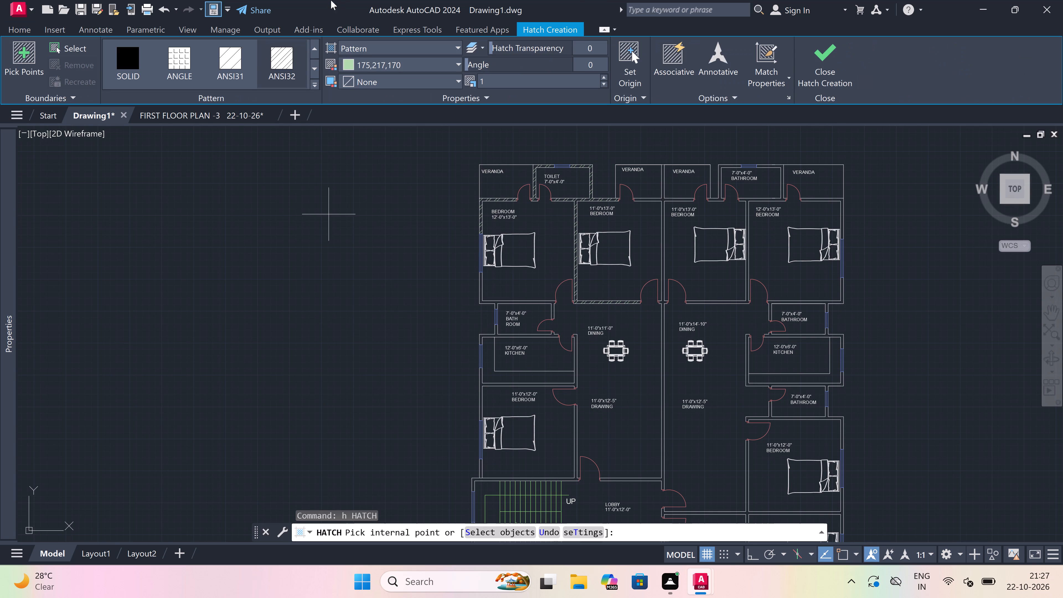
click(277, 63)
scroll(478, 342, up, 2)
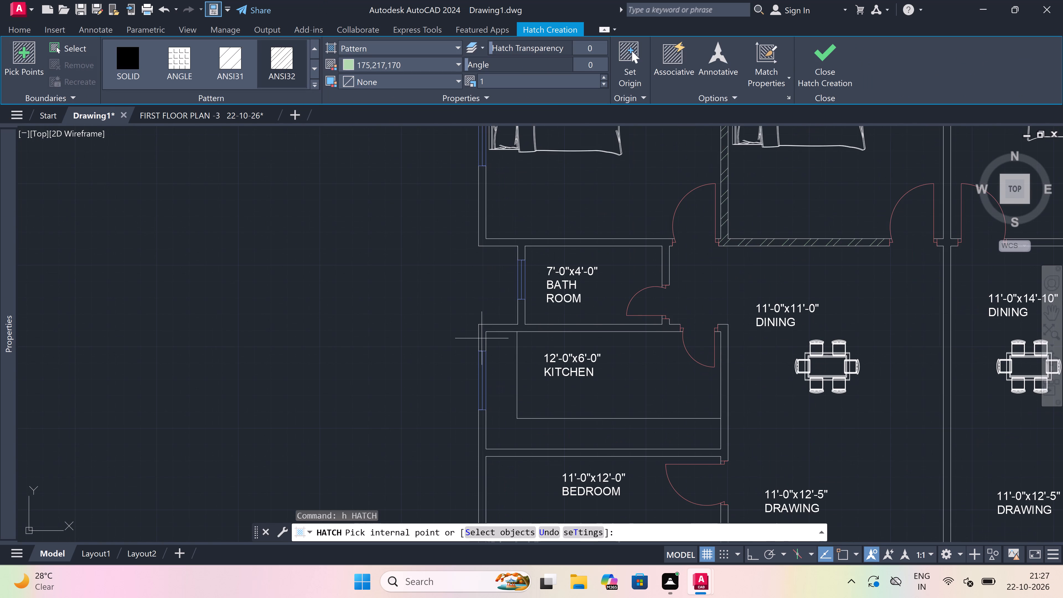
click(482, 338)
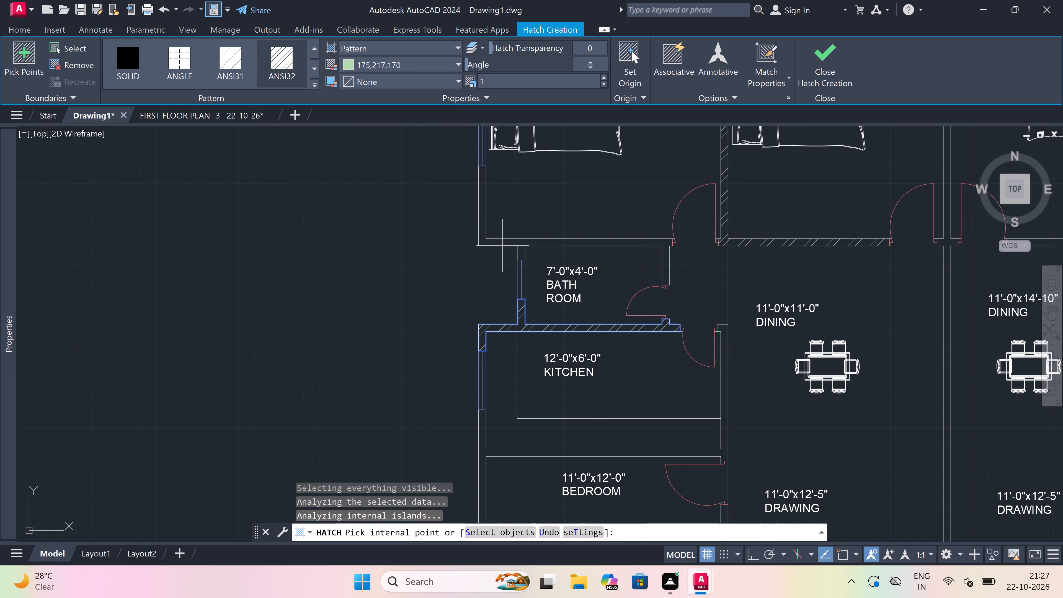
click(505, 243)
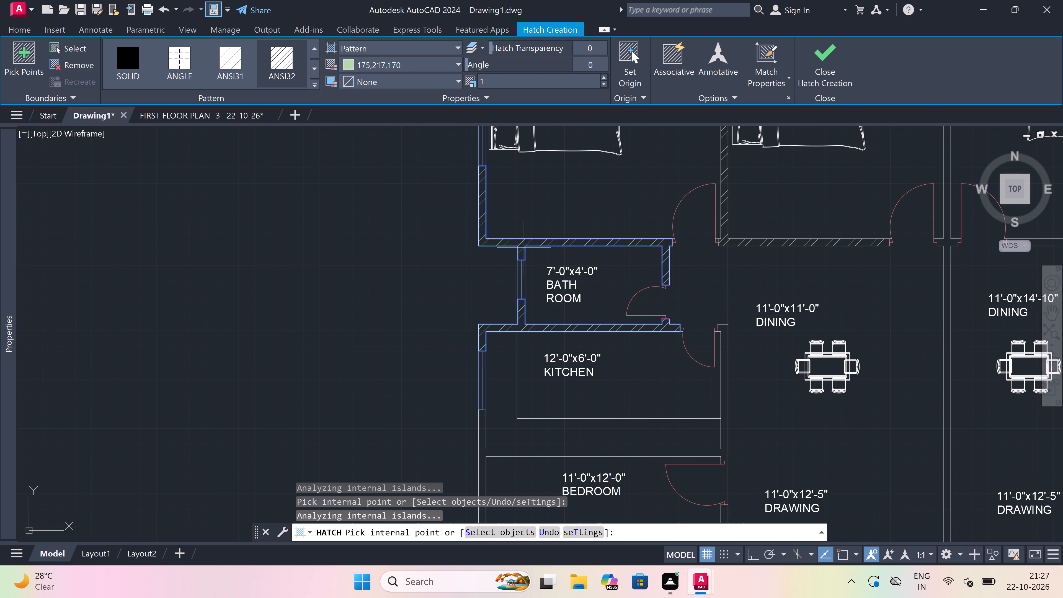
Add to the hatch the south and east walls of the western 12'-0"x6'-0" KITCHEN, including the connected west wall beside the BEDROOM below.
scroll(525, 248, down, 4)
scroll(527, 311, up, 1)
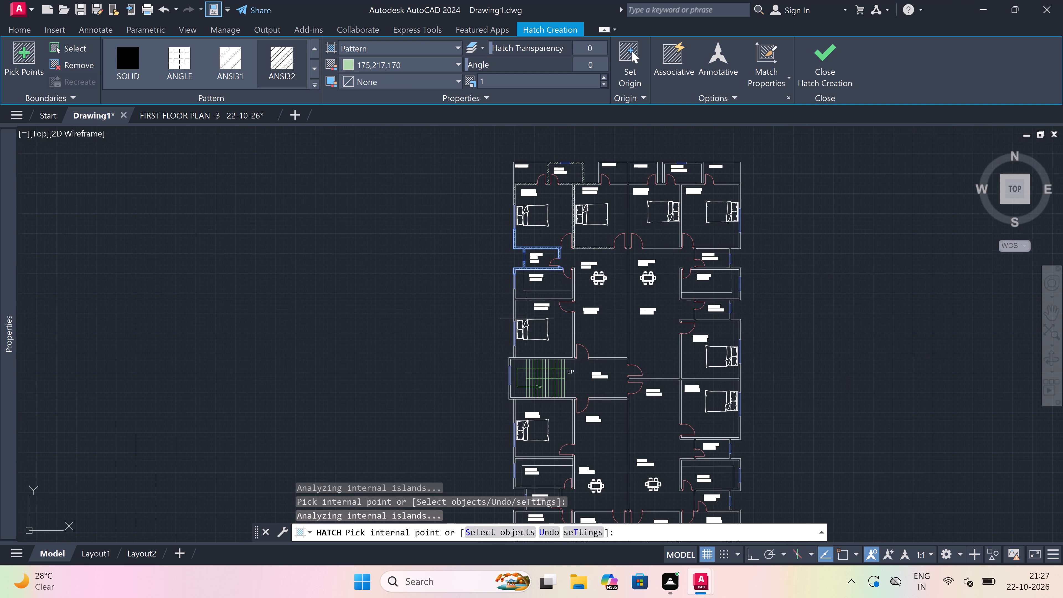
scroll(527, 311, up, 2)
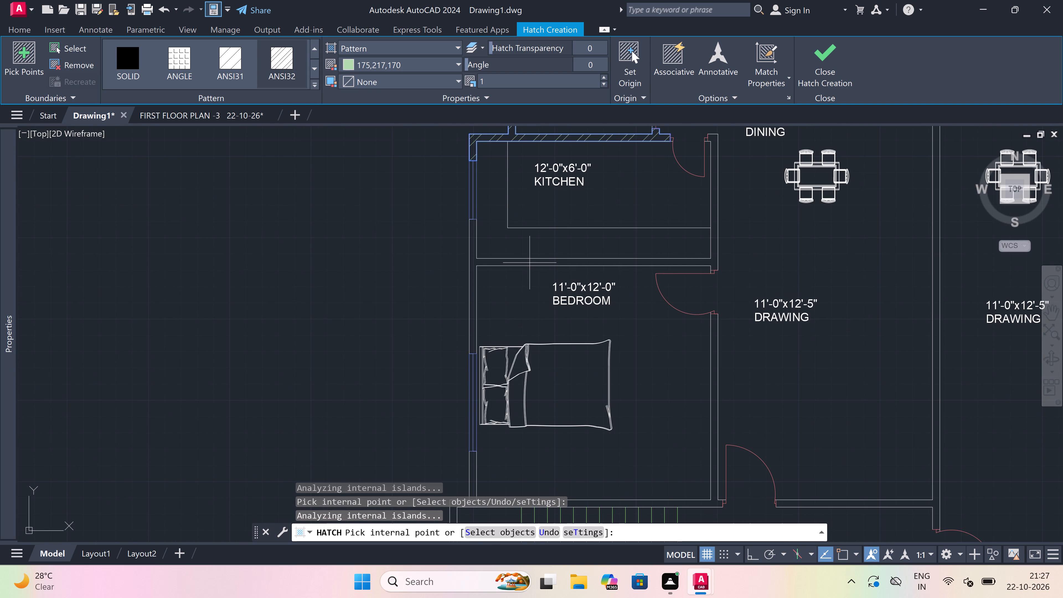
click(530, 263)
scroll(530, 263, down, 5)
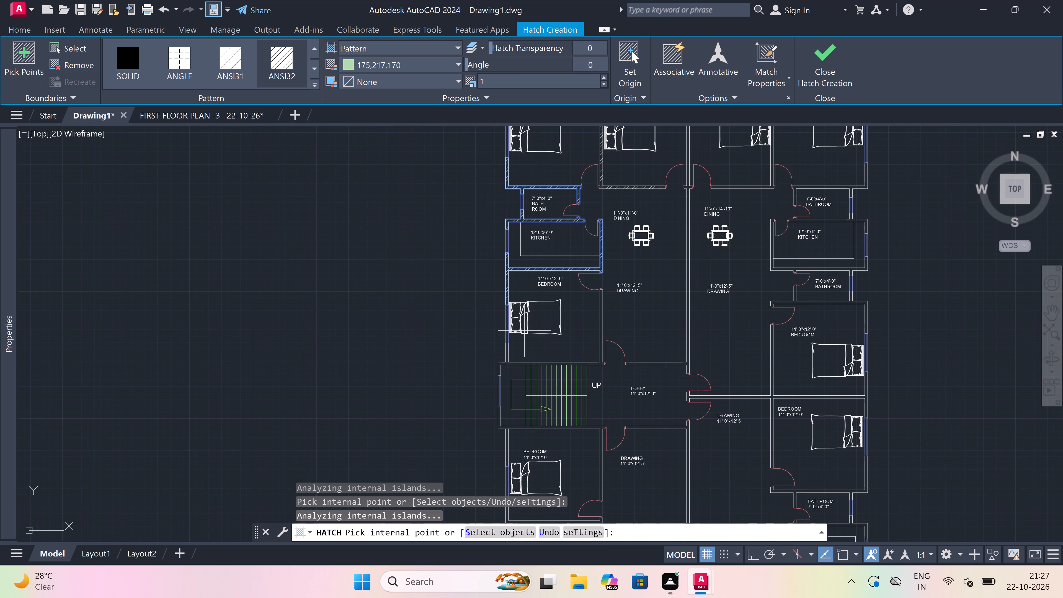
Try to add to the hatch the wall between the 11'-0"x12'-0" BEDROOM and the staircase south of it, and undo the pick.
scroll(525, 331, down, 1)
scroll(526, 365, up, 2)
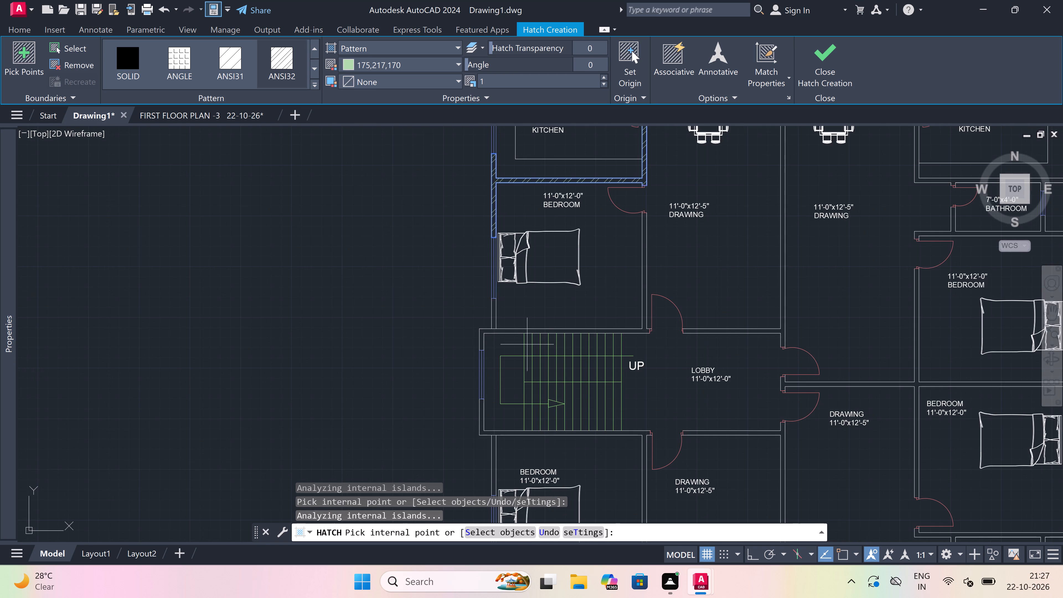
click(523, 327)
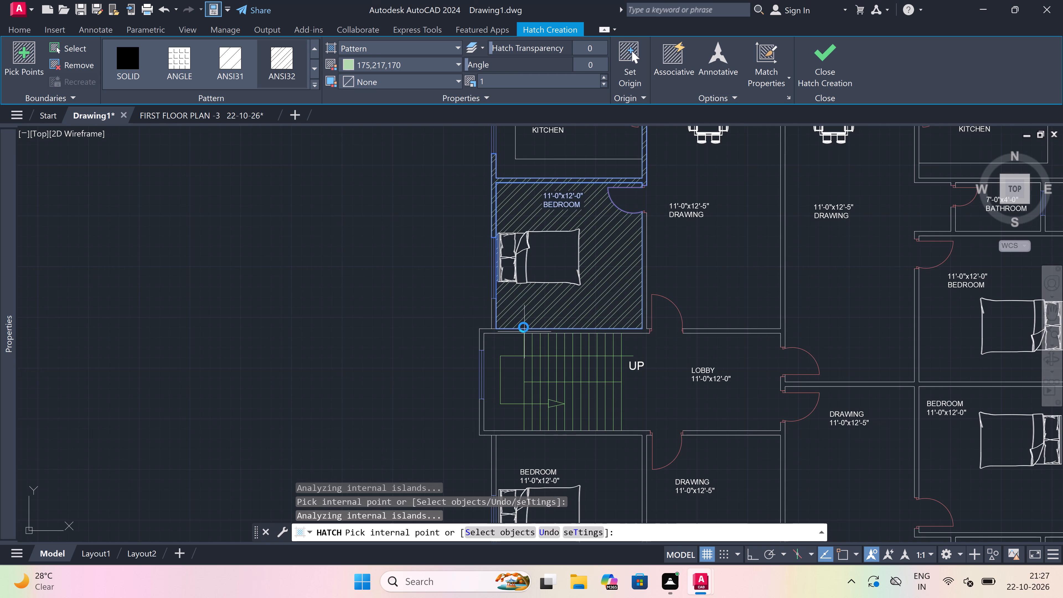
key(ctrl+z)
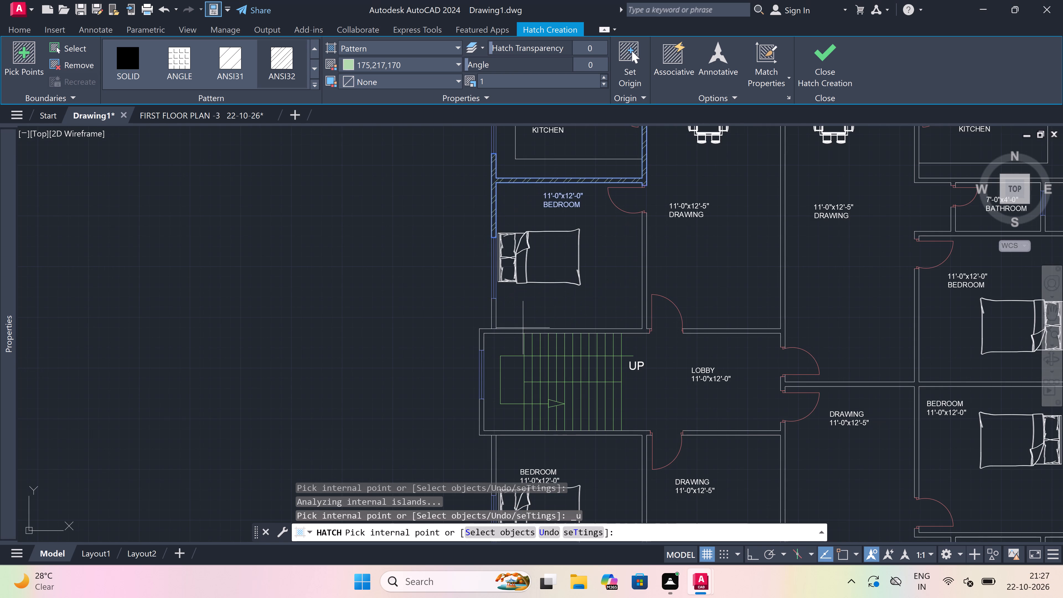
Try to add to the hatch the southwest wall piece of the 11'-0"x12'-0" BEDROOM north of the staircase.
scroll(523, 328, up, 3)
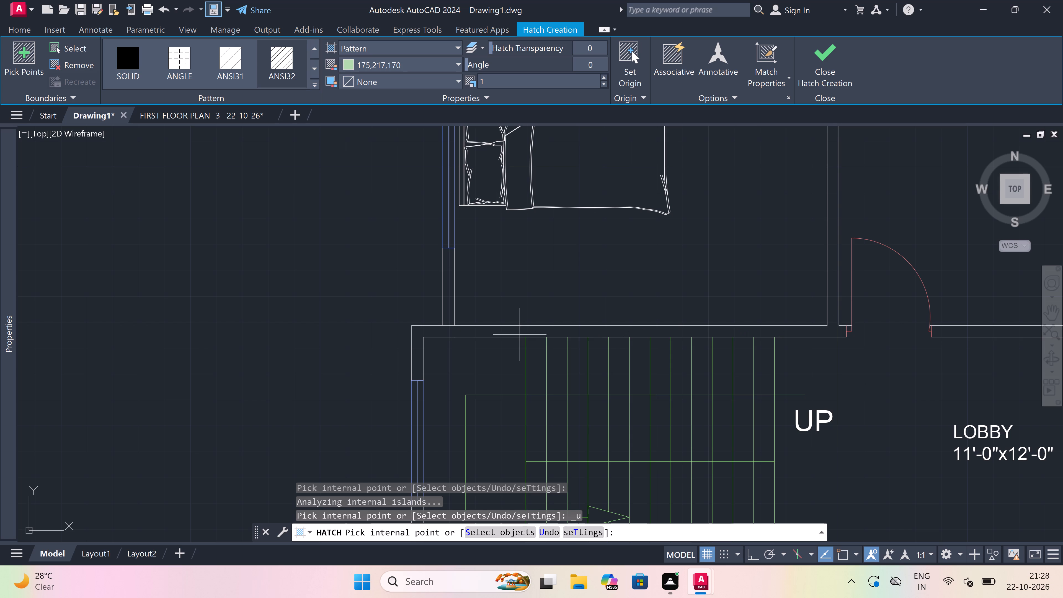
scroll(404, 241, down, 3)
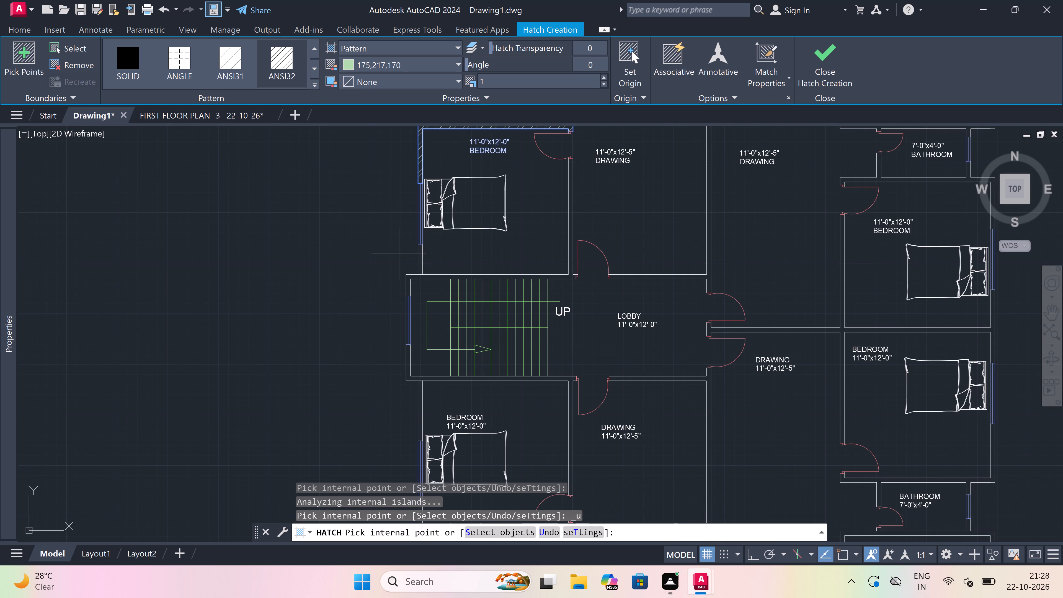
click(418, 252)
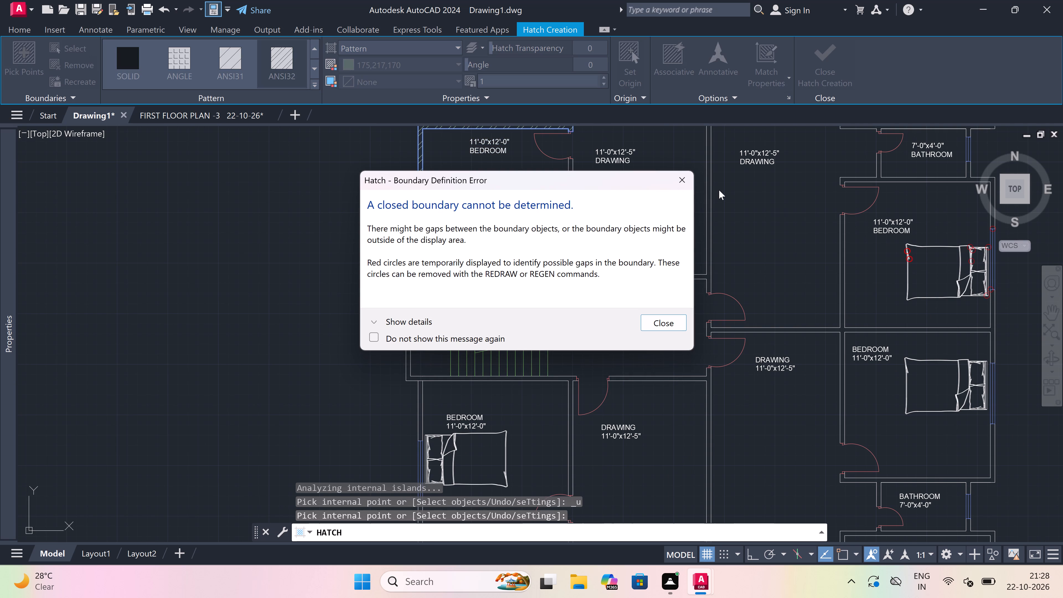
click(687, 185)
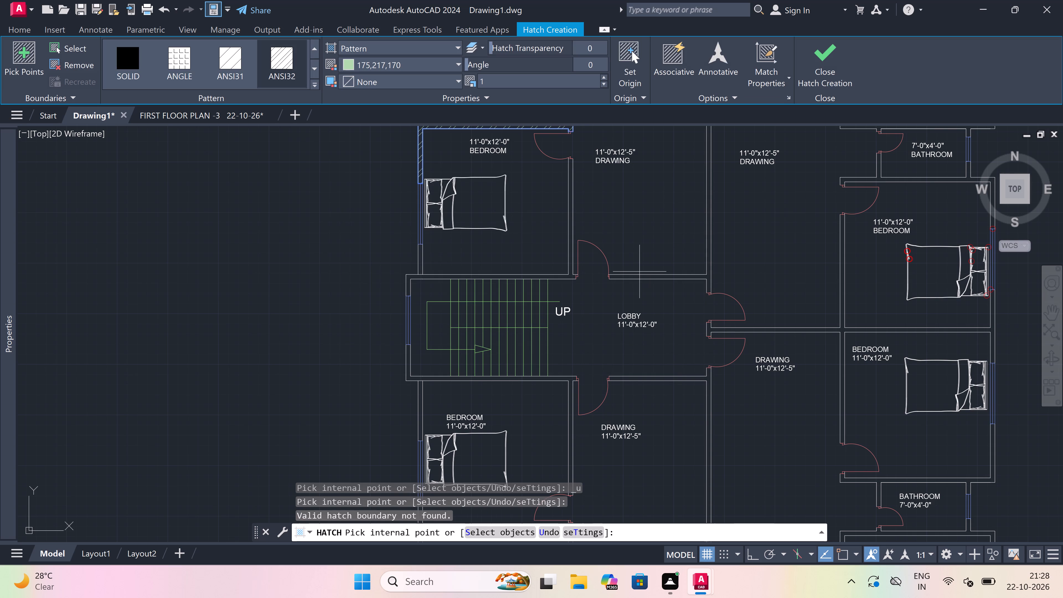
Add to the hatch the LOBBY's and staircase's north walls, the connected central wall and BEDROOM east wall, and that BEDROOM's southwest wall piece.
scroll(637, 274, up, 2)
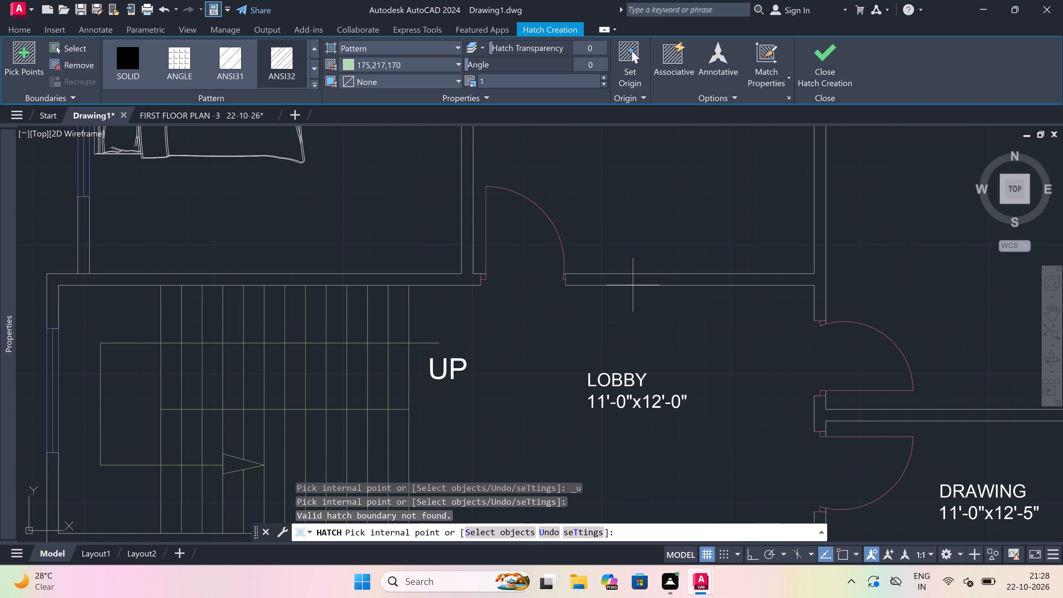
click(629, 279)
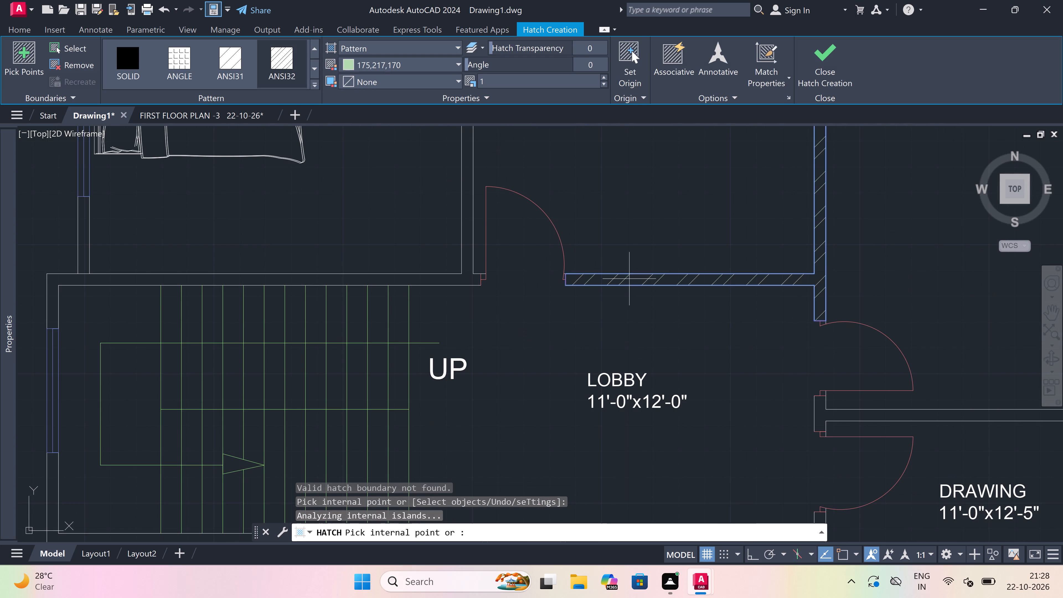
scroll(629, 279, down, 3)
scroll(581, 274, up, 2)
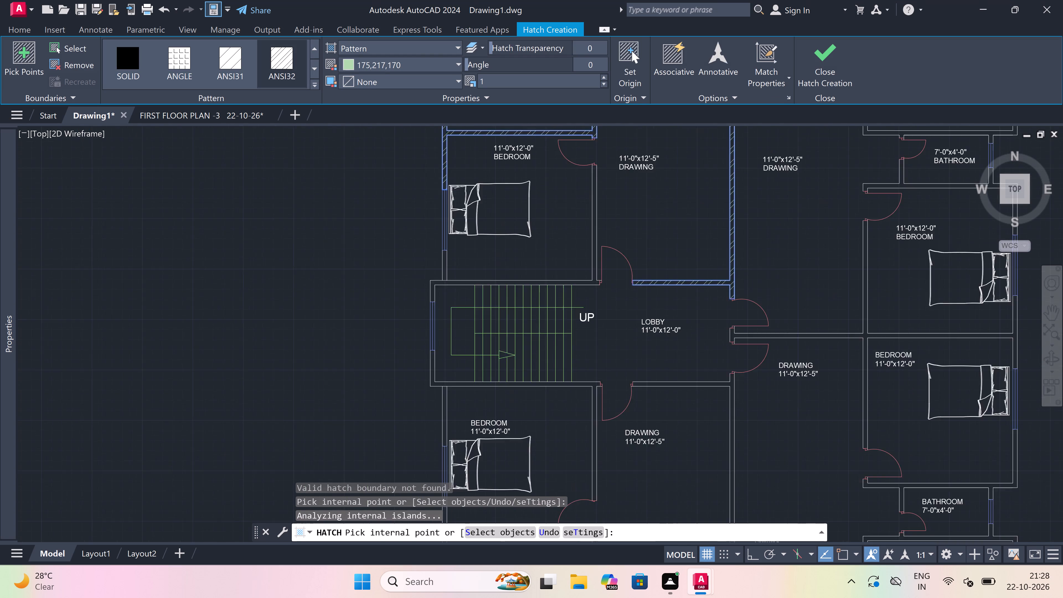
click(572, 286)
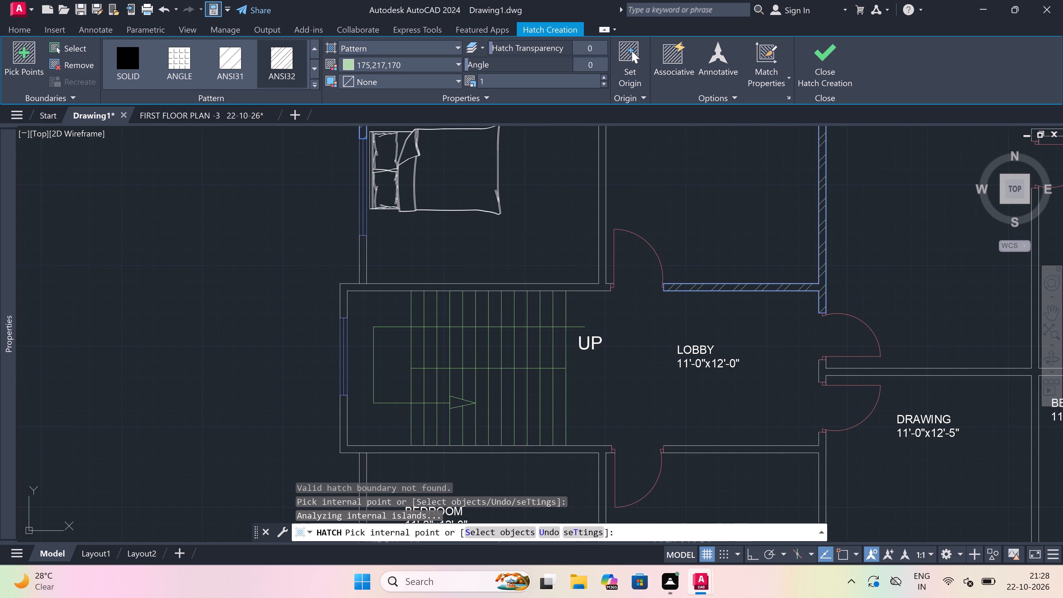
scroll(501, 261, down, 3)
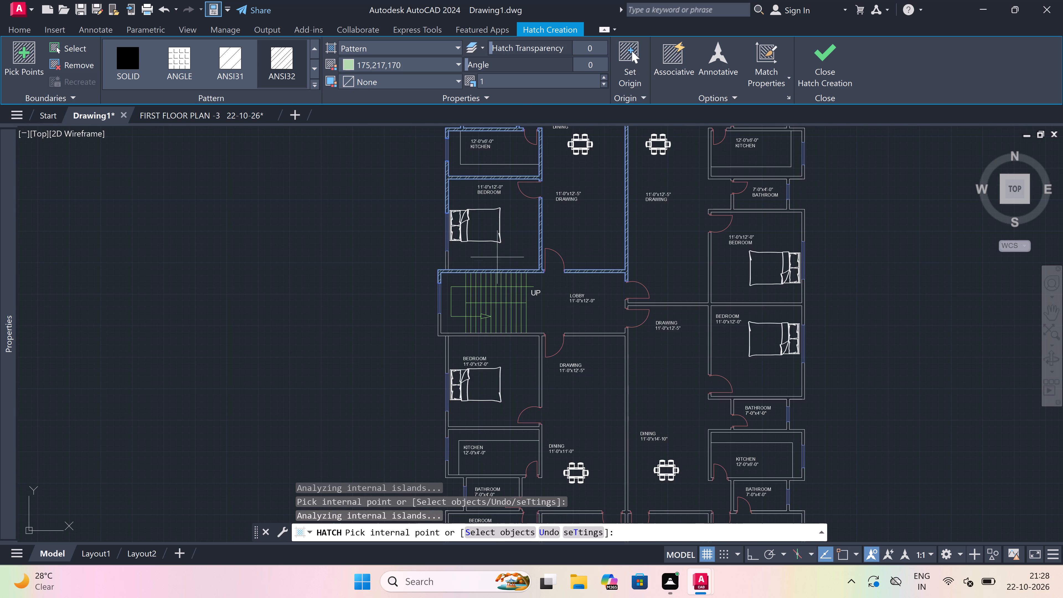
scroll(474, 243, up, 2)
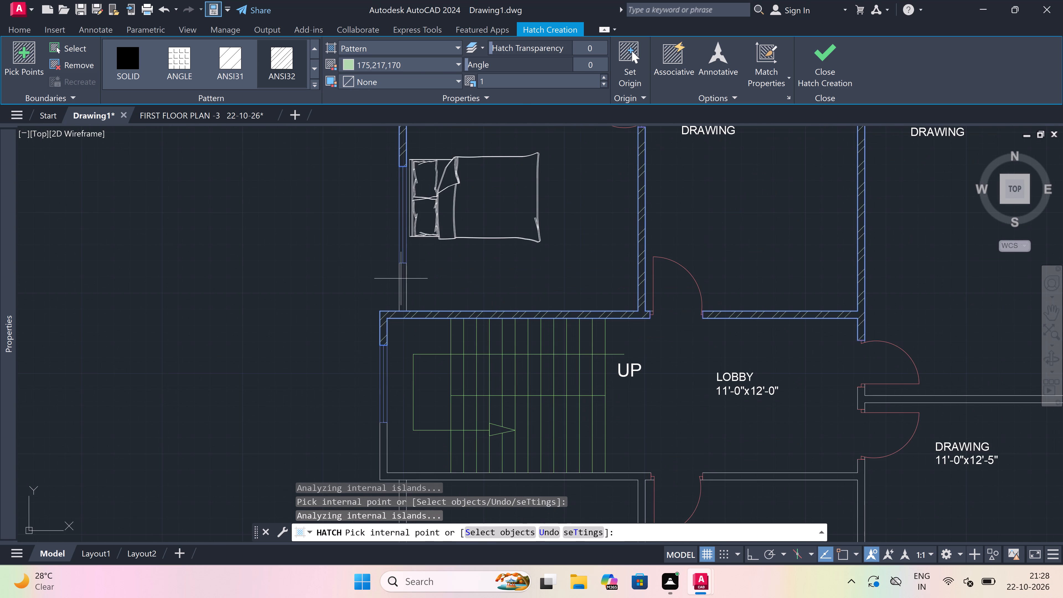
click(403, 276)
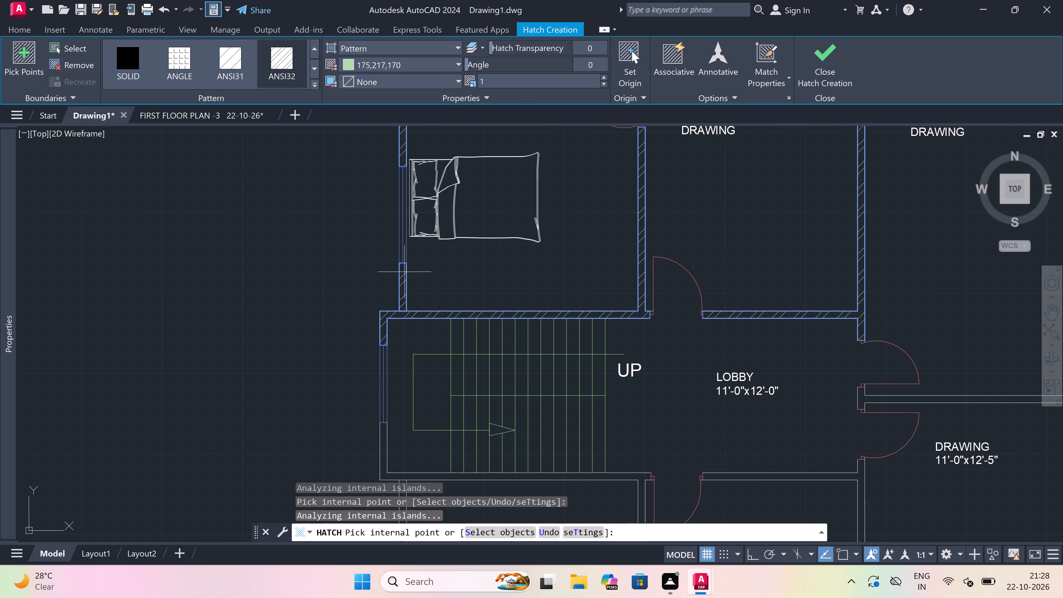
Add to the hatch the staircase's south wall, the connected east wall of the 11'-0"x12'-0" BEDROOM below it, and that BEDROOM's northwest wall piece.
scroll(411, 260, down, 7)
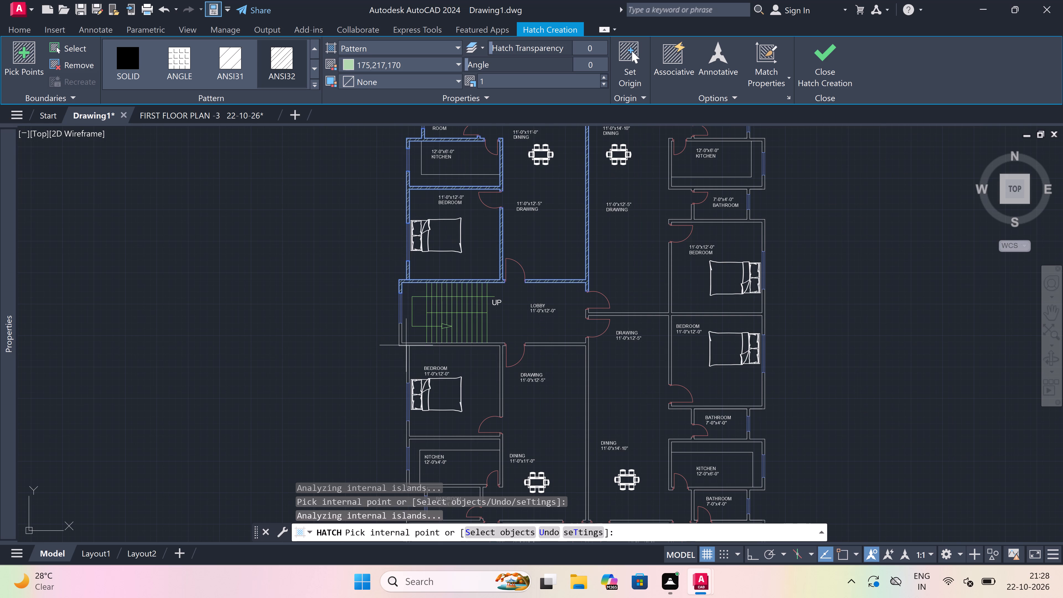
scroll(400, 354, up, 3)
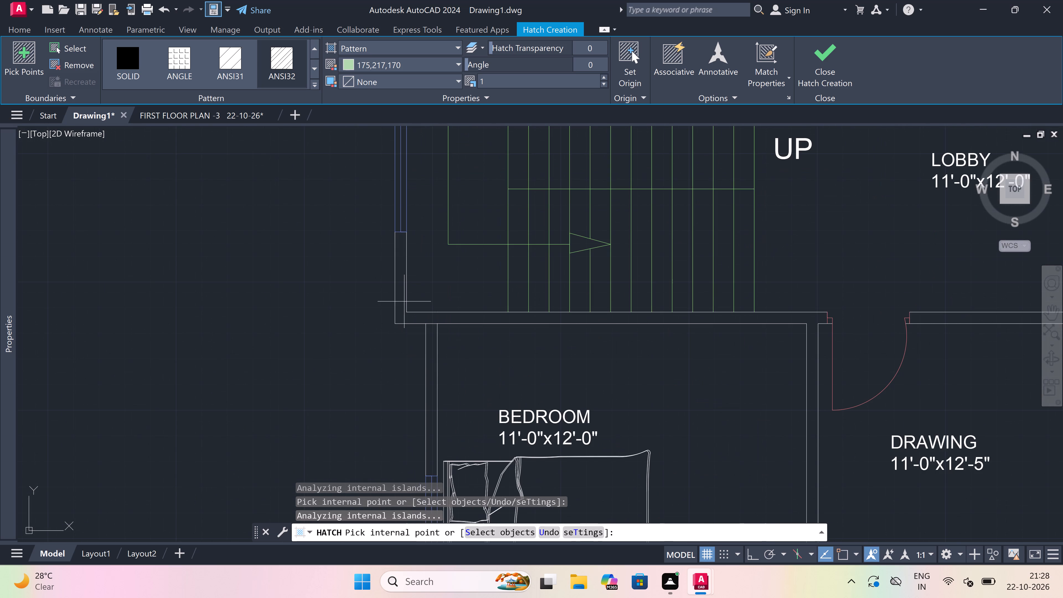
click(404, 301)
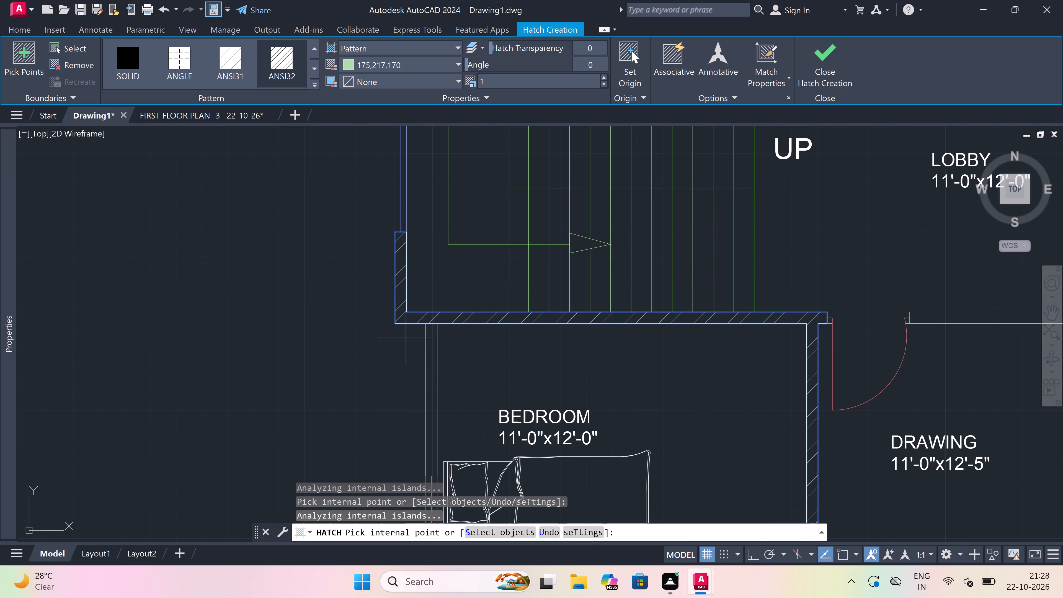
scroll(451, 255, down, 4)
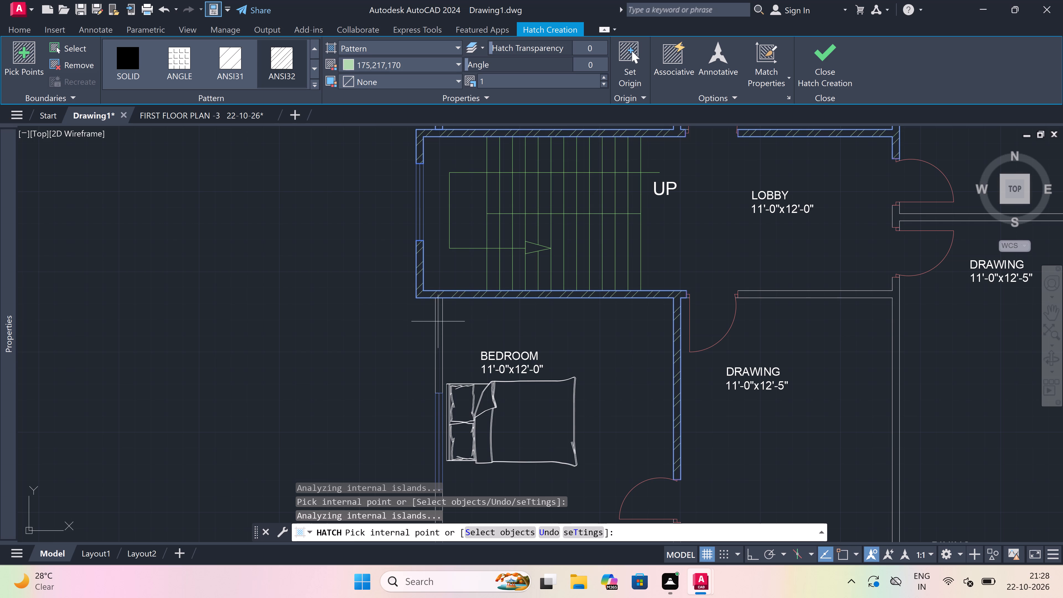
click(440, 318)
scroll(437, 288, down, 5)
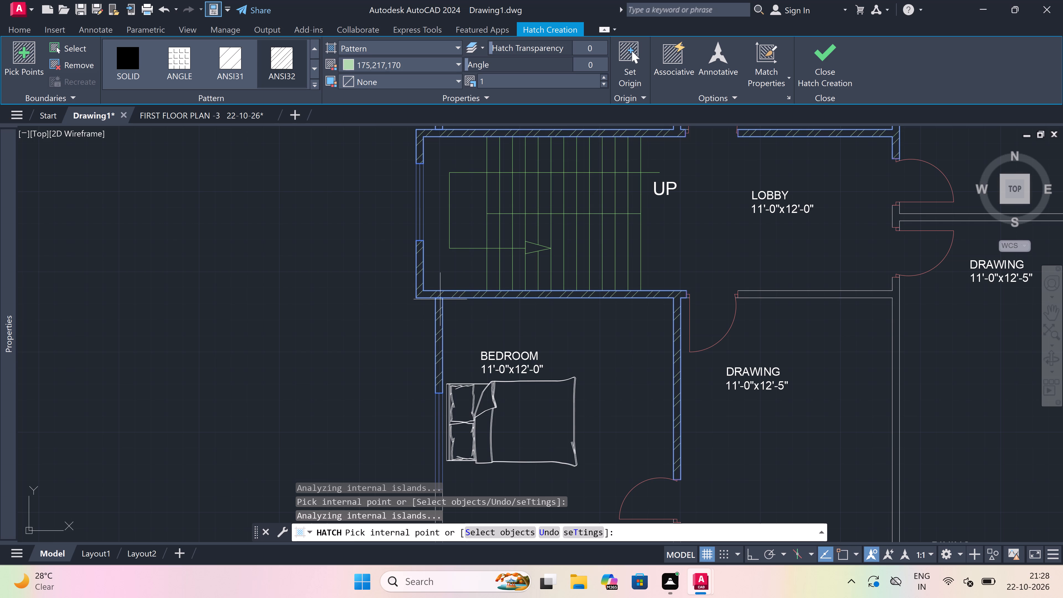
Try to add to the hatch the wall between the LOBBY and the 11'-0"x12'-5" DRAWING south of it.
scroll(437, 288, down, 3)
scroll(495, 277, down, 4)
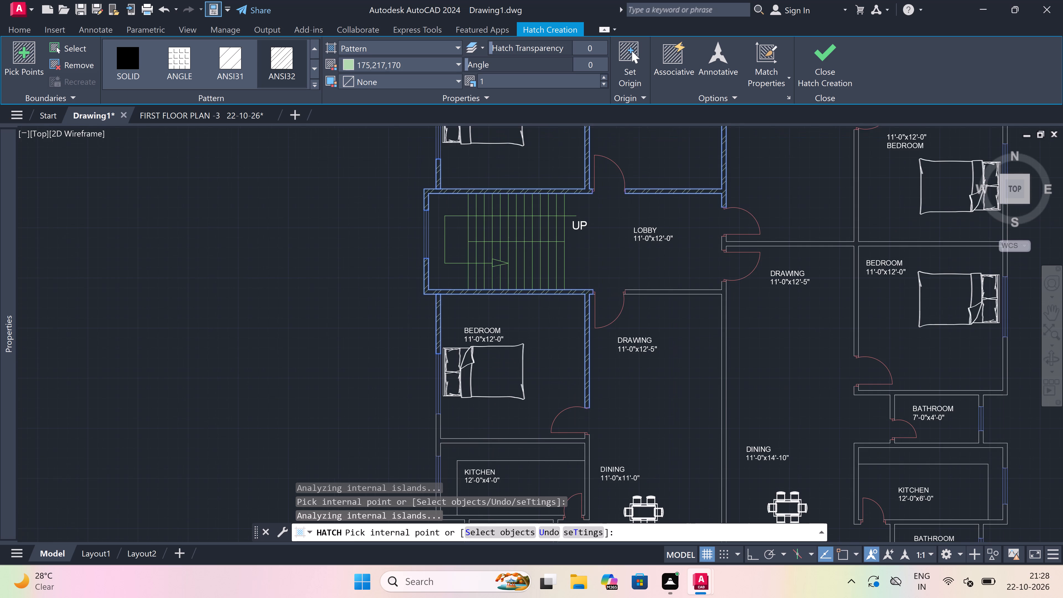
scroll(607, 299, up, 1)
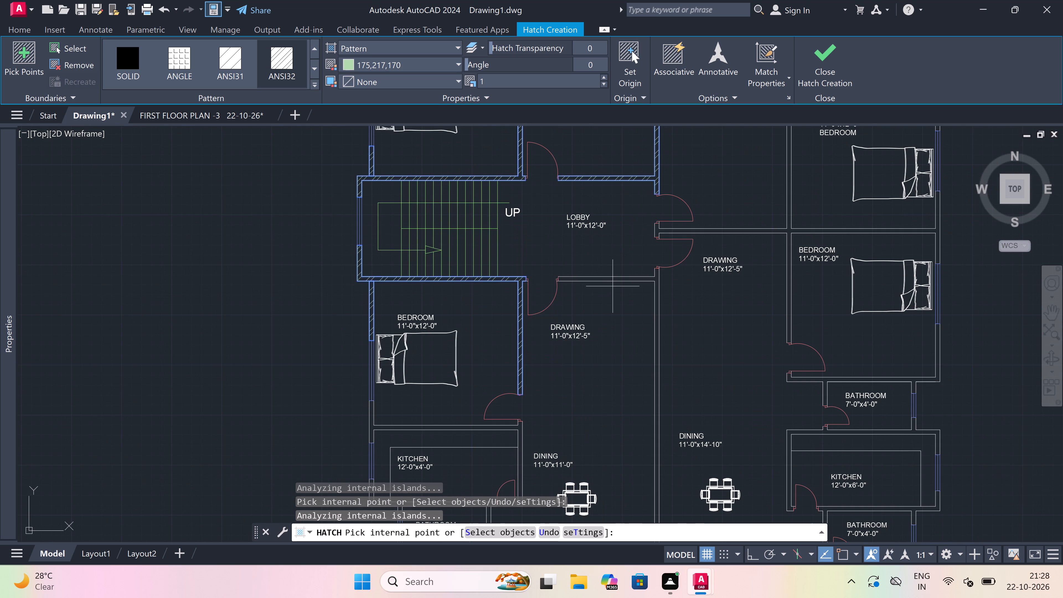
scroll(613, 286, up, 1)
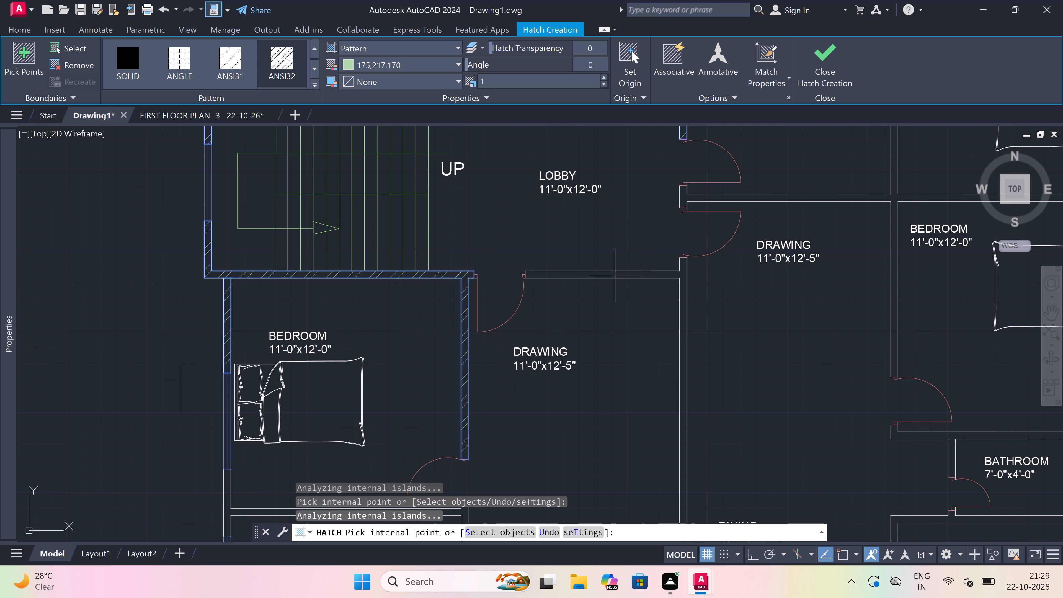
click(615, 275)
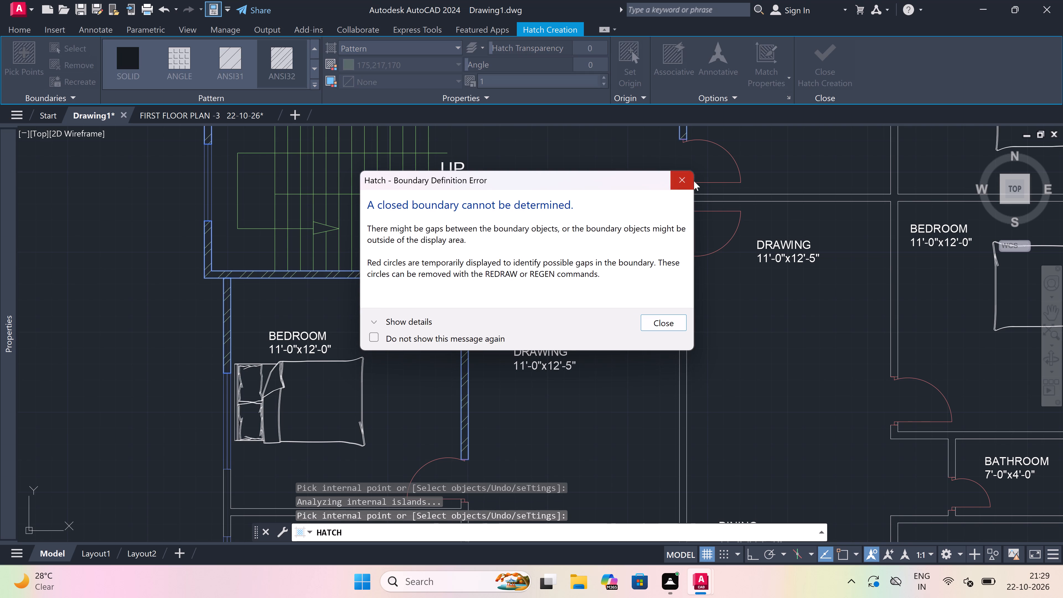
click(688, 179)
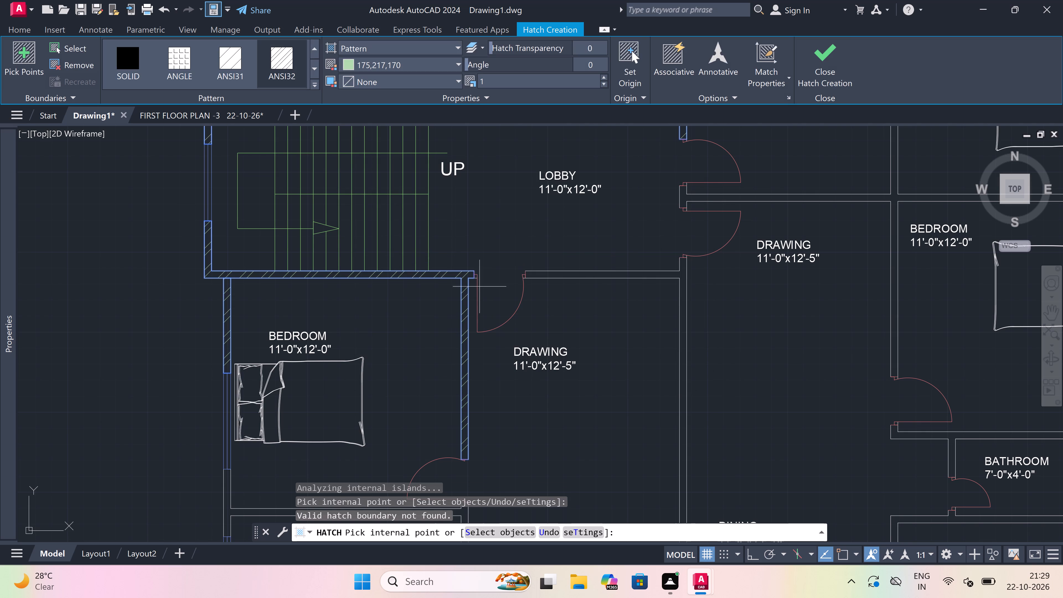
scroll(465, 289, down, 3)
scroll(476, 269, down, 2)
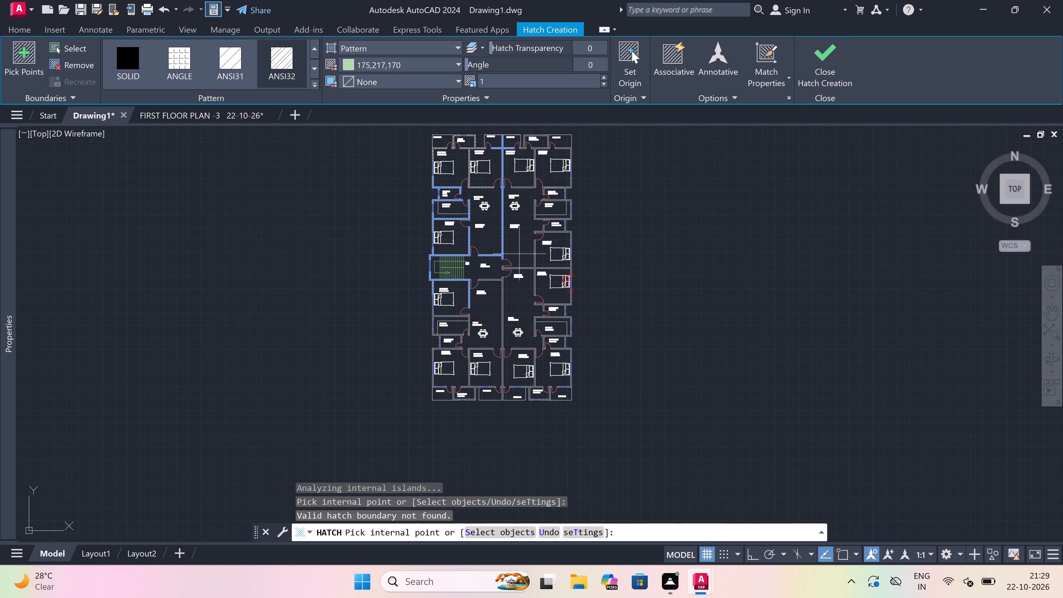
Add to the hatch the connected walls dividing the two eastern 11'-0"x12'-0" BEDROOMs, the northern one's north wall, and the adjacent KITCHEN's south and west walls.
scroll(577, 249, up, 3)
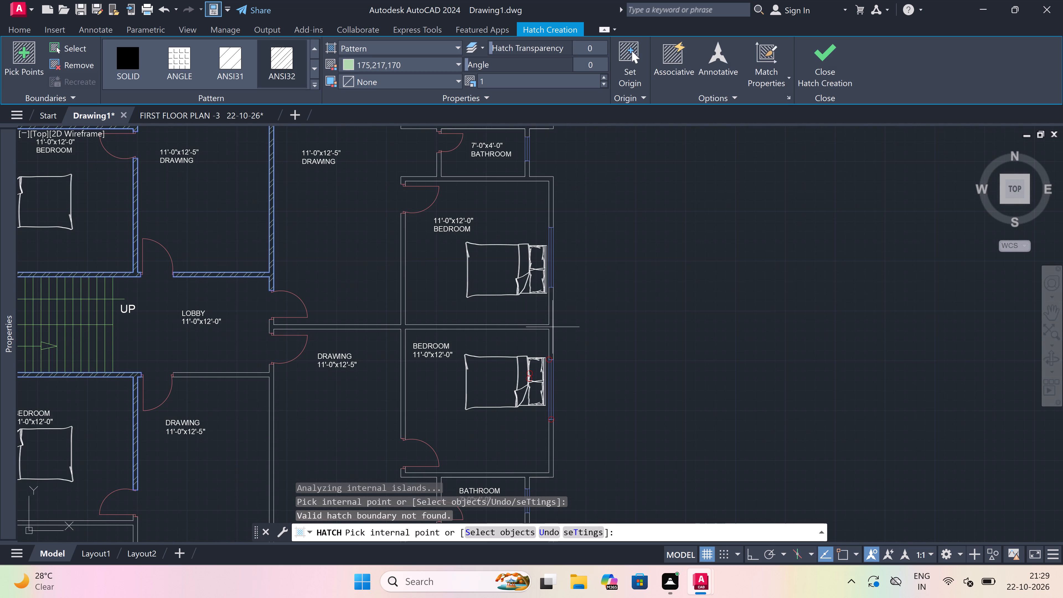
click(552, 313)
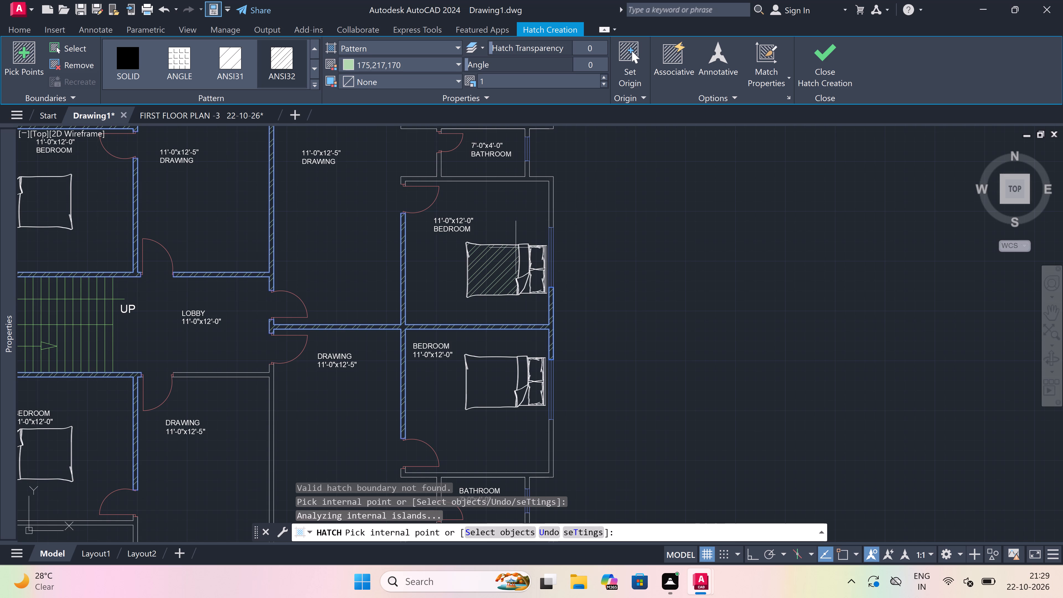
click(464, 179)
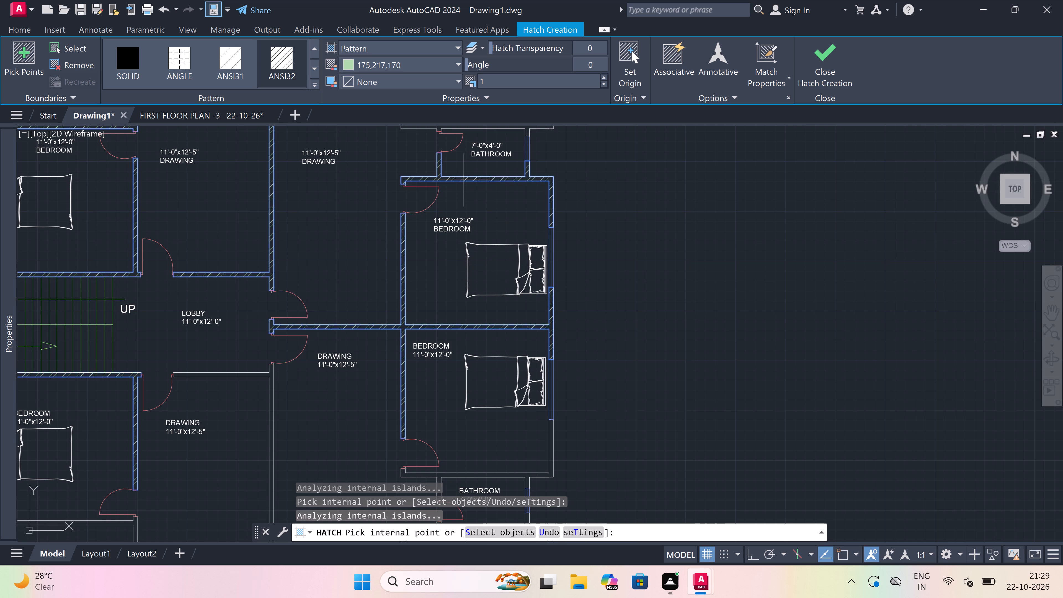
scroll(445, 259, down, 3)
scroll(452, 209, up, 2)
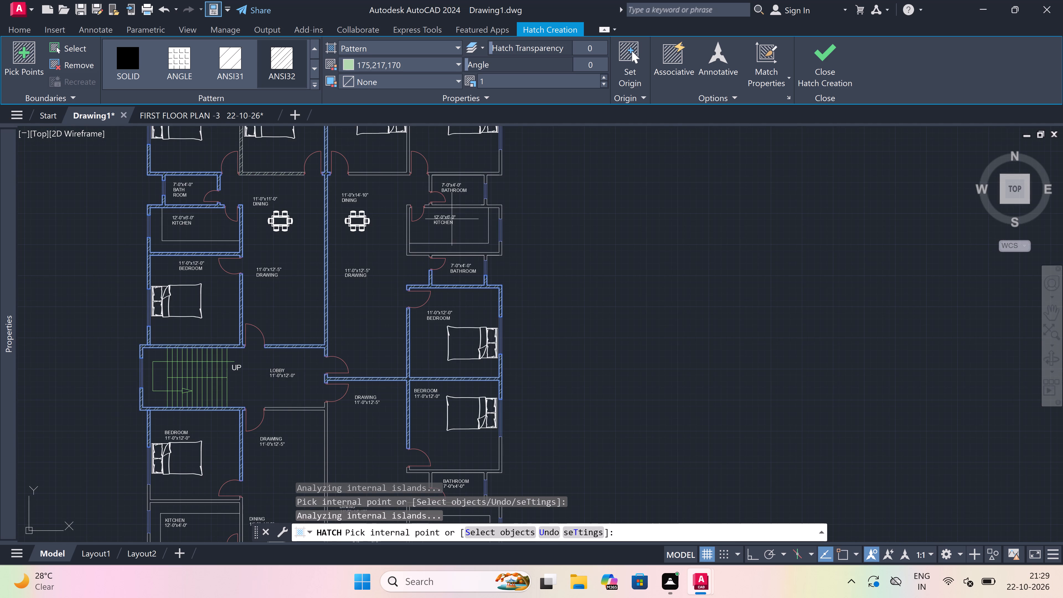
scroll(454, 250, up, 2)
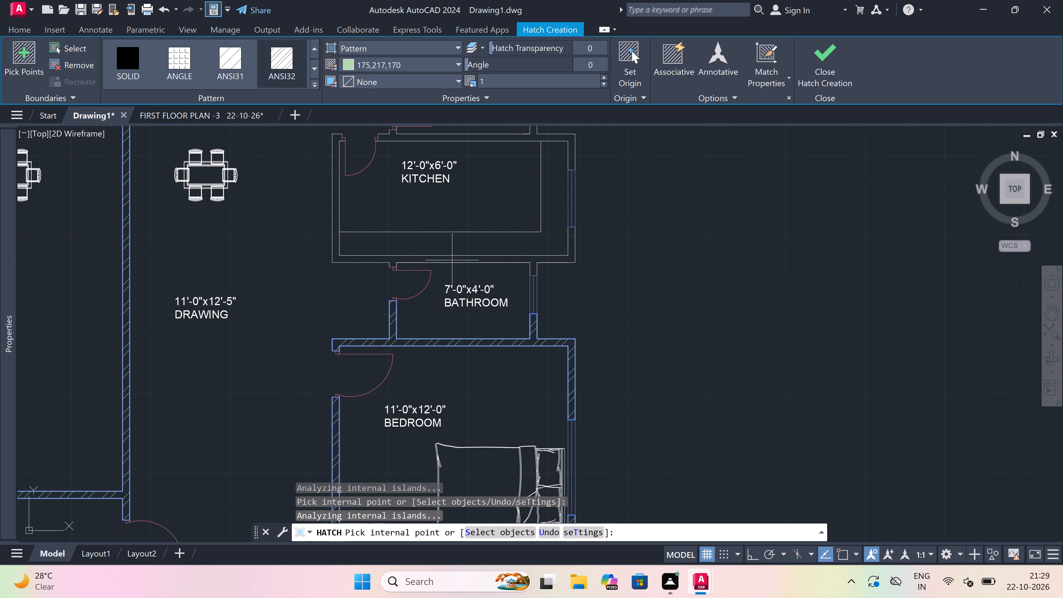
click(452, 260)
Add to the hatch the north wall of the northeast 12'-0"x6'-0" KITCHEN and the wall between the 7'-0"x4'-0" BATHROOM and 12'-0"x13'-0" BEDROOM above it.
scroll(452, 259, down, 4)
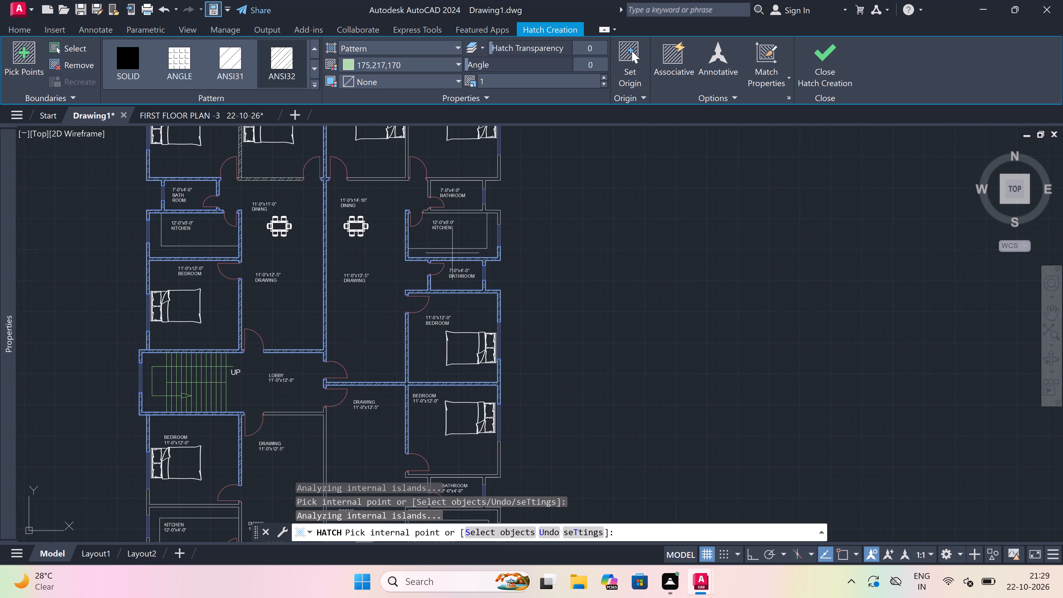
scroll(452, 240, down, 2)
scroll(453, 168, up, 1)
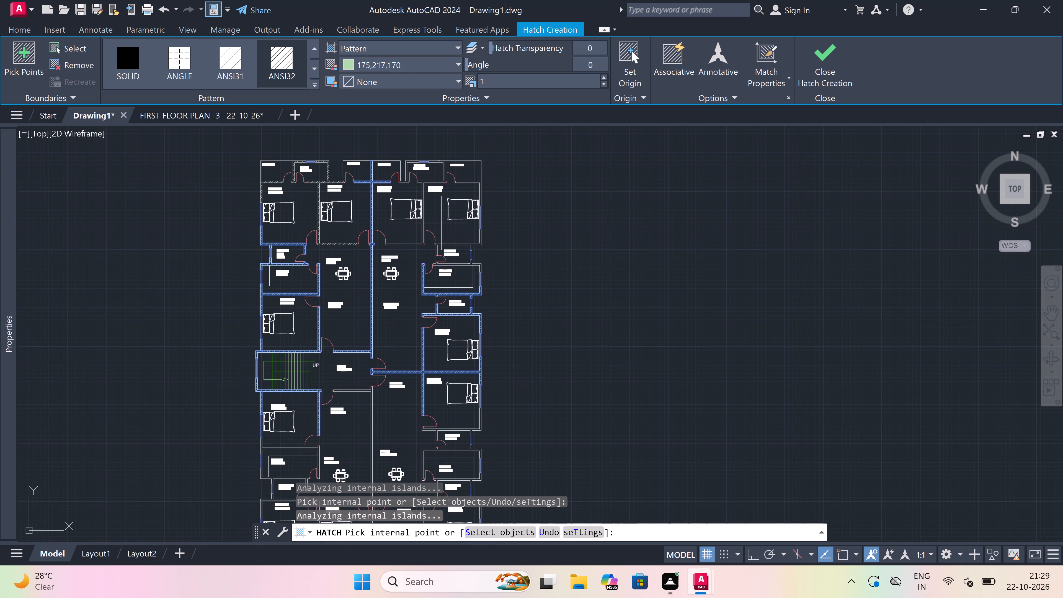
scroll(441, 223, up, 2)
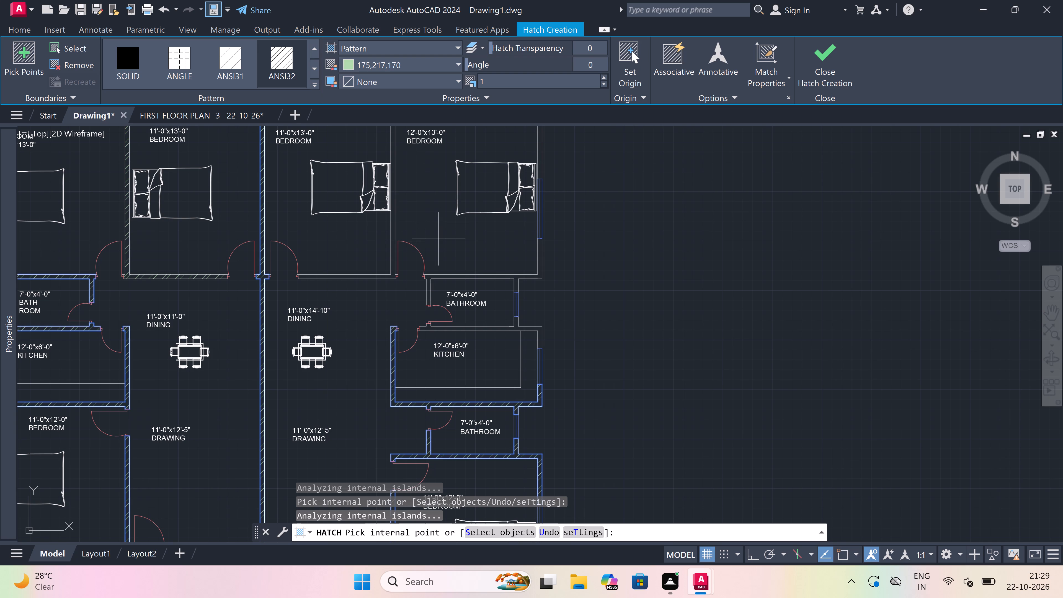
scroll(450, 285, up, 4)
scroll(452, 282, down, 4)
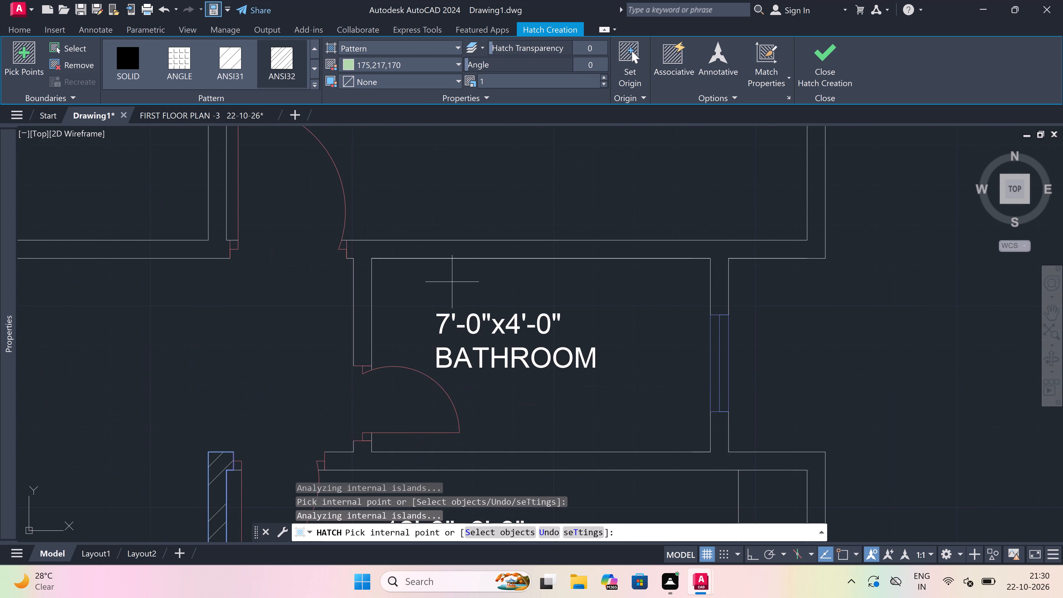
scroll(452, 282, down, 2)
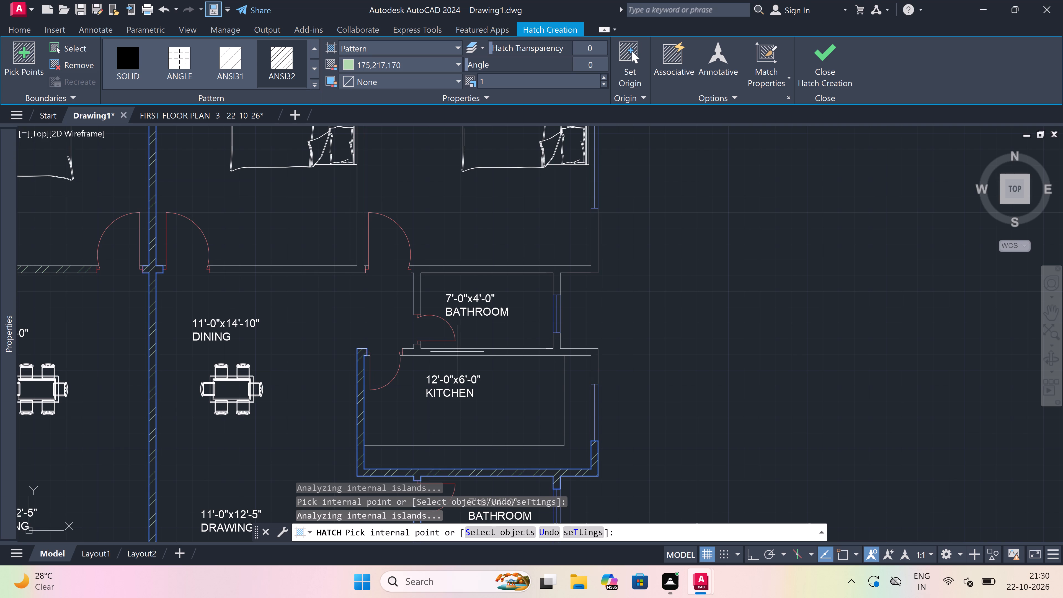
click(457, 352)
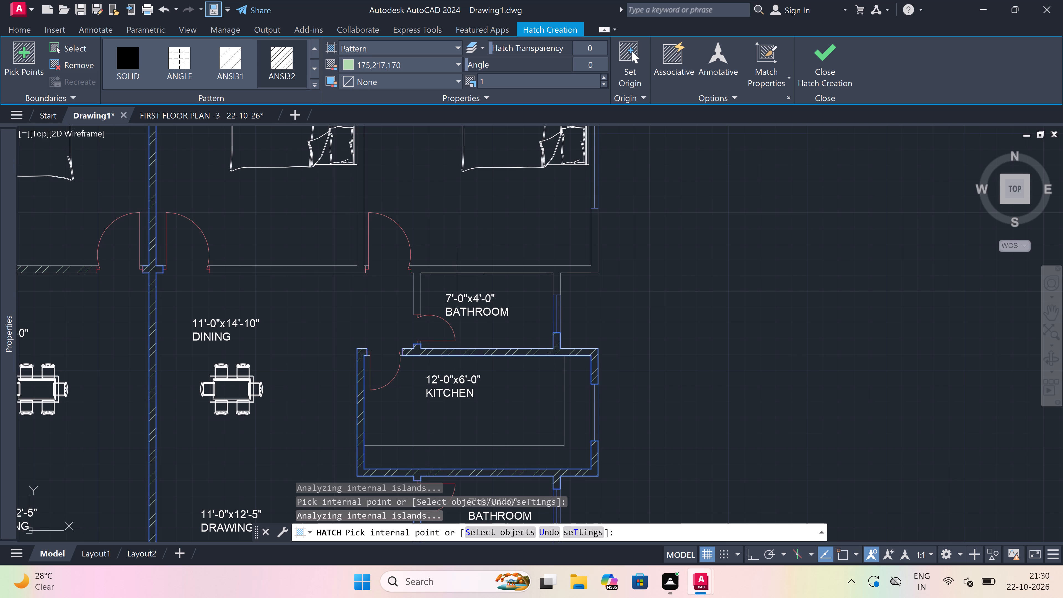
click(457, 270)
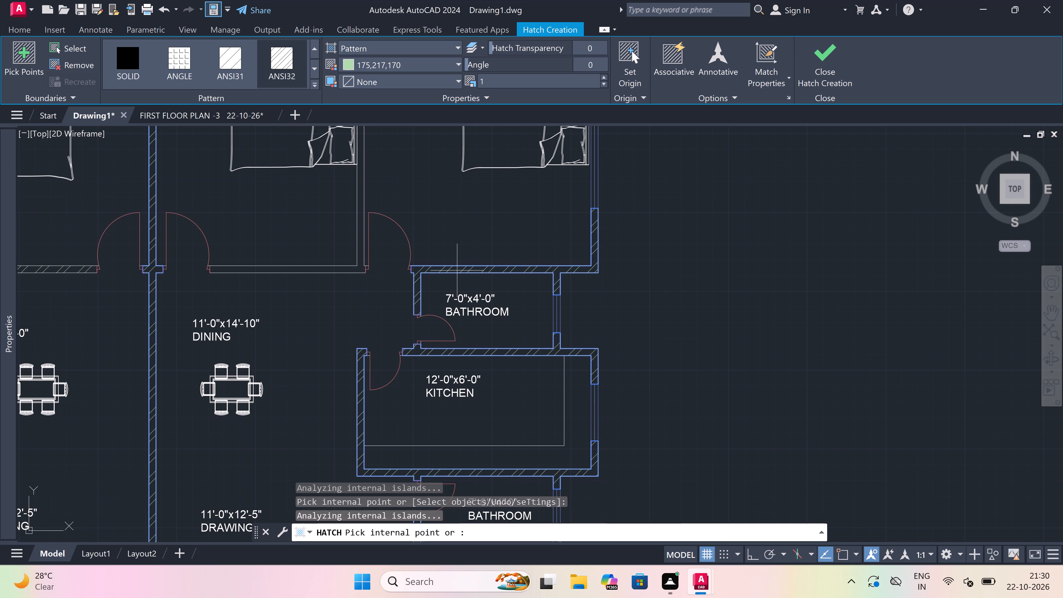
Add to the hatch the northeast corner wall of the 12'-0"x13'-0" BEDROOM, south of the VERANDA.
scroll(533, 322, down, 5)
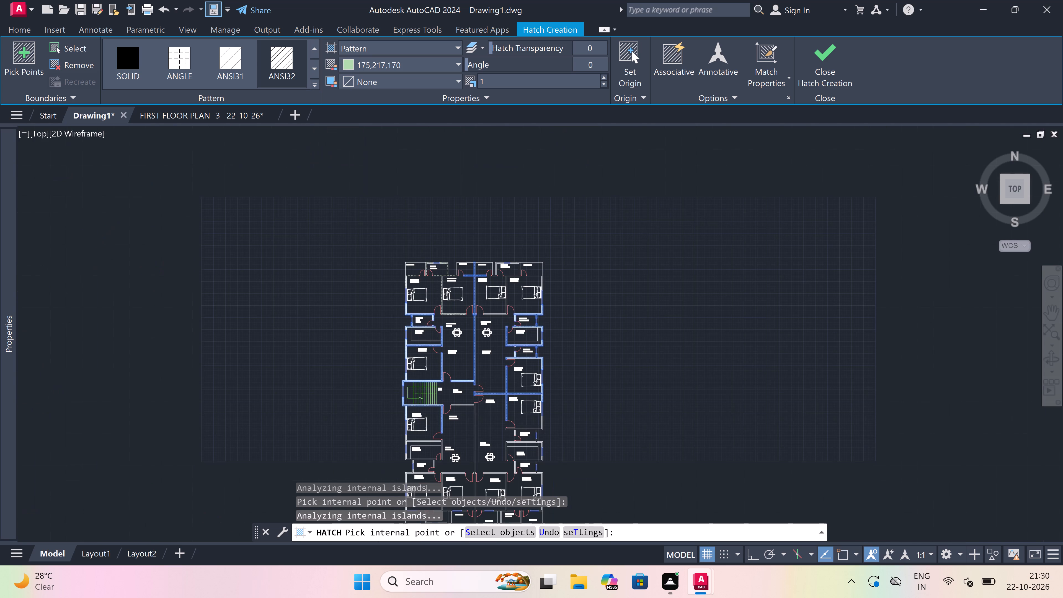
scroll(528, 270, up, 4)
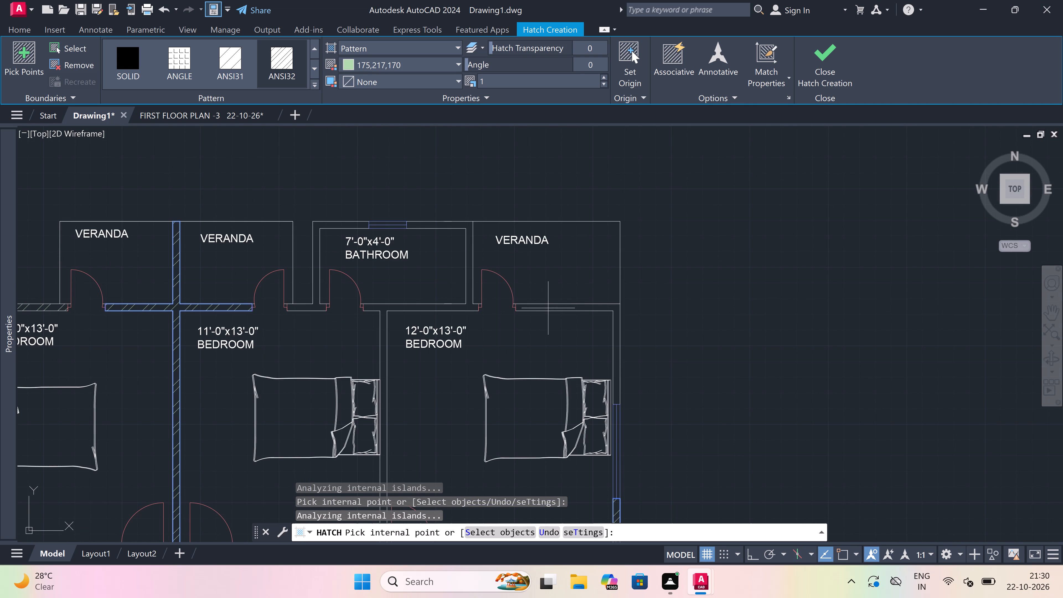
click(549, 307)
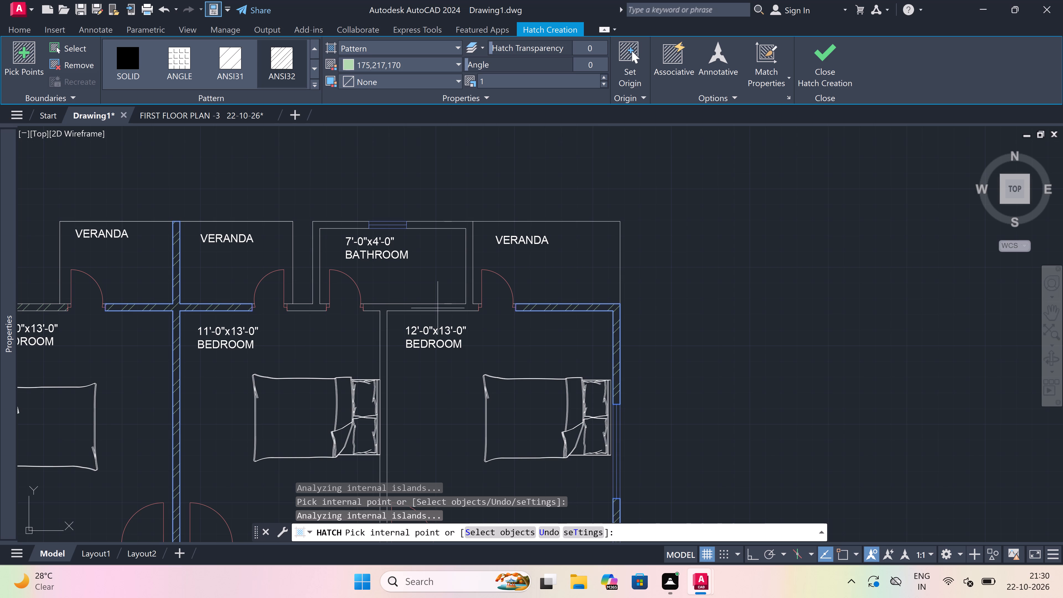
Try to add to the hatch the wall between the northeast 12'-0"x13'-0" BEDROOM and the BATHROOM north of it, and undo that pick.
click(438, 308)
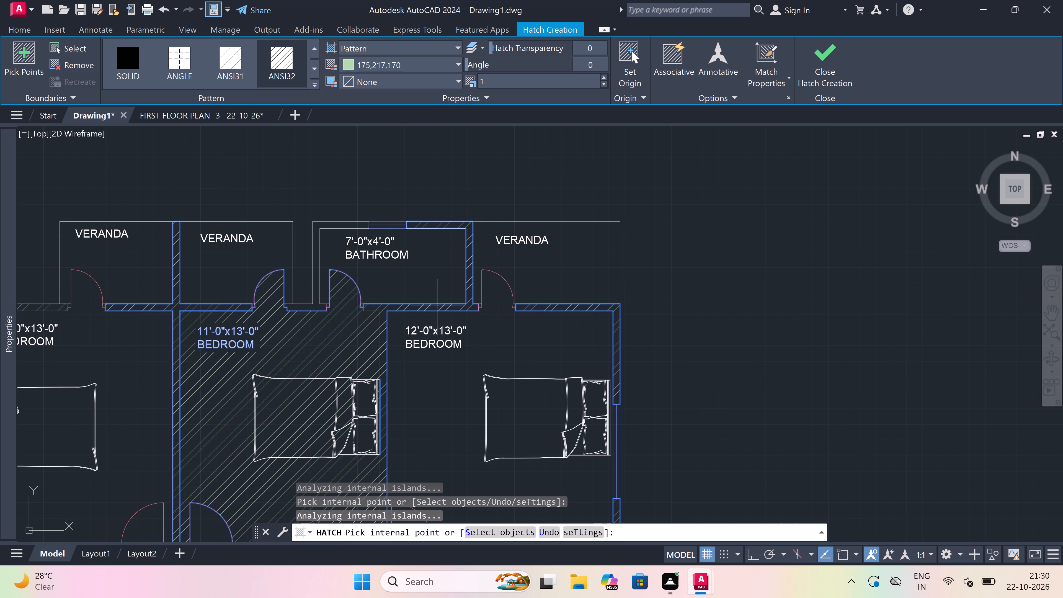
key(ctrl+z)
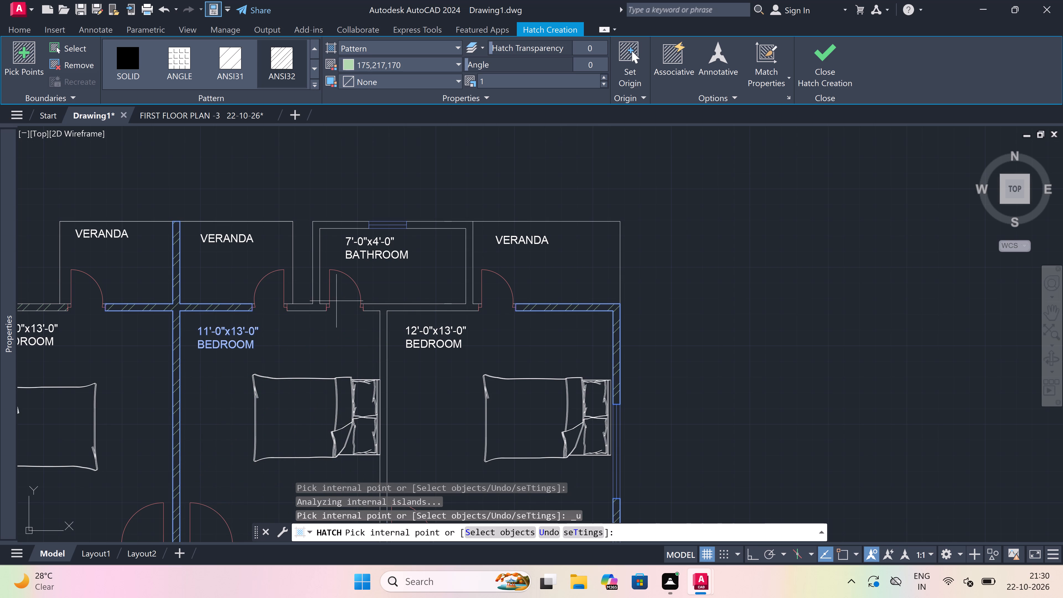
Add to the hatch the northern 7'-0"x4'-0" BATHROOM's west wall with its connected northwest and southwest pieces.
click(314, 306)
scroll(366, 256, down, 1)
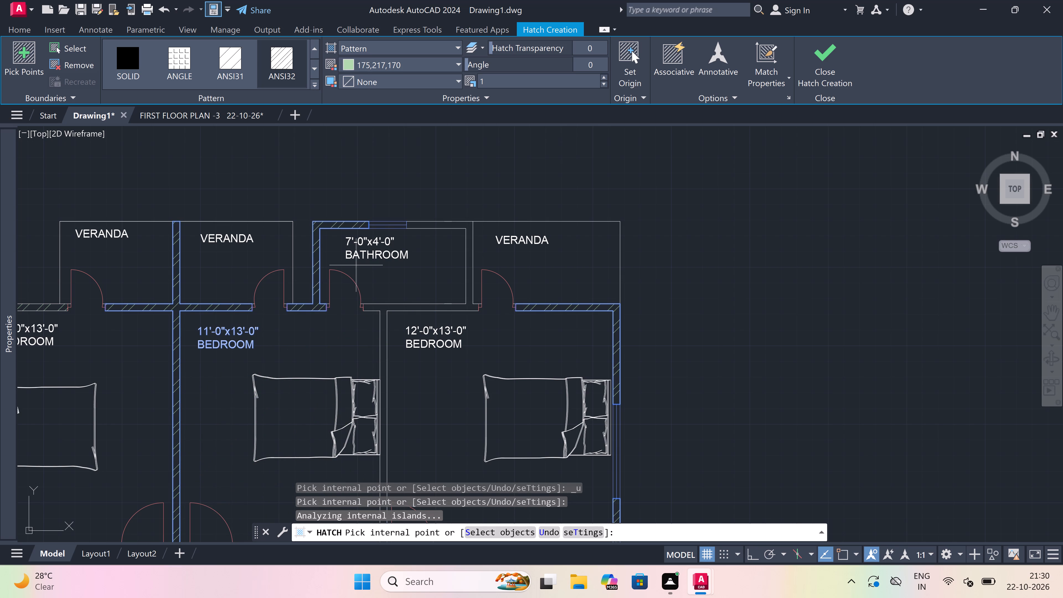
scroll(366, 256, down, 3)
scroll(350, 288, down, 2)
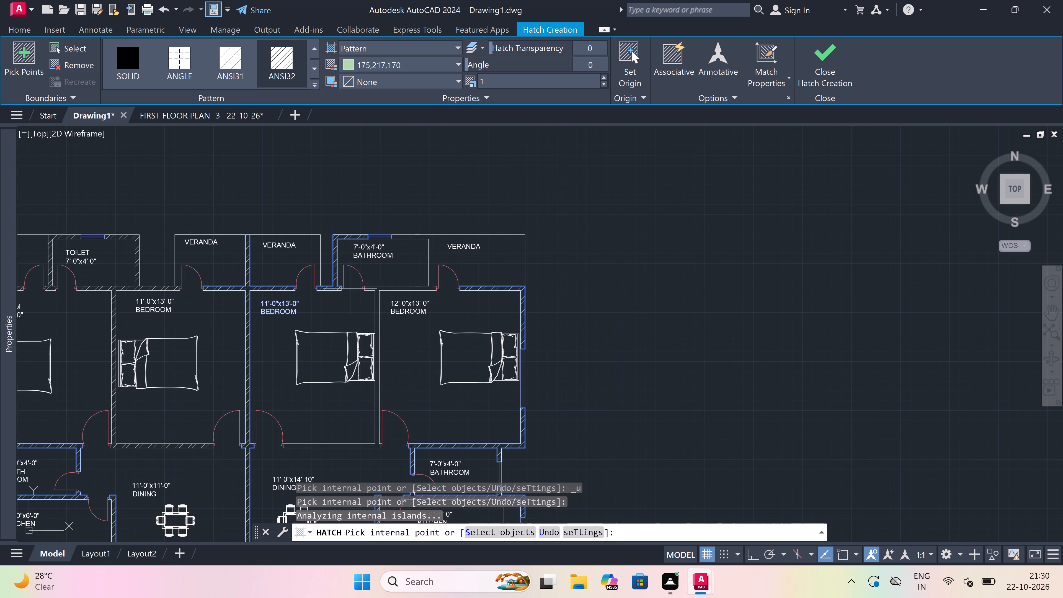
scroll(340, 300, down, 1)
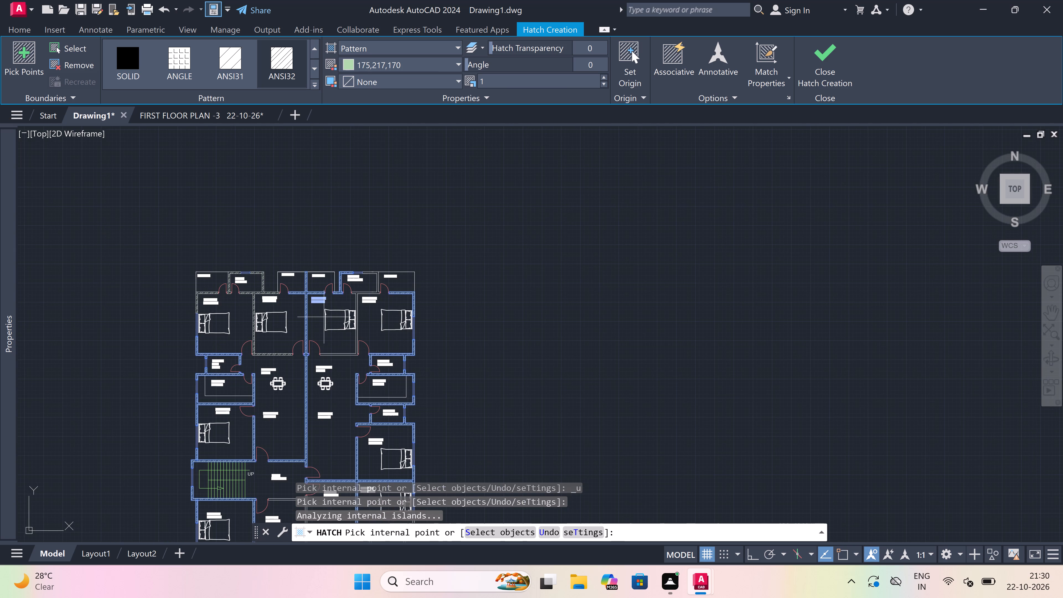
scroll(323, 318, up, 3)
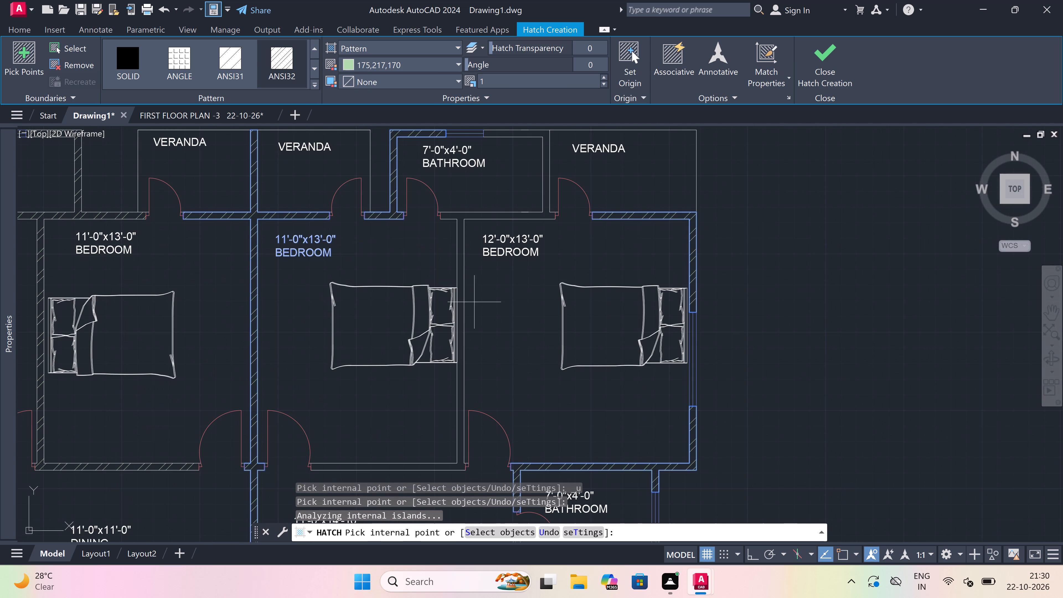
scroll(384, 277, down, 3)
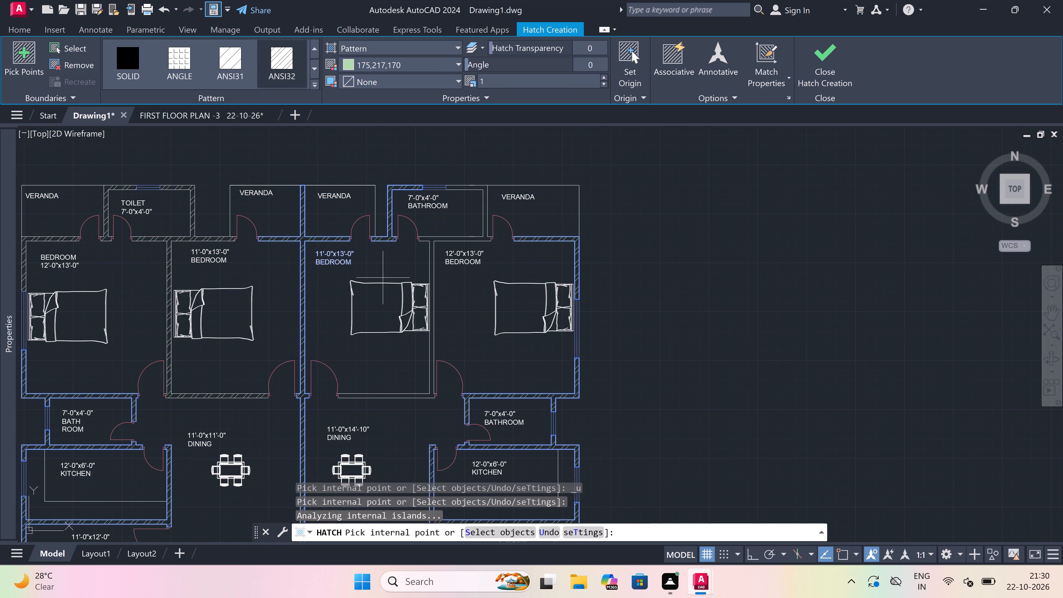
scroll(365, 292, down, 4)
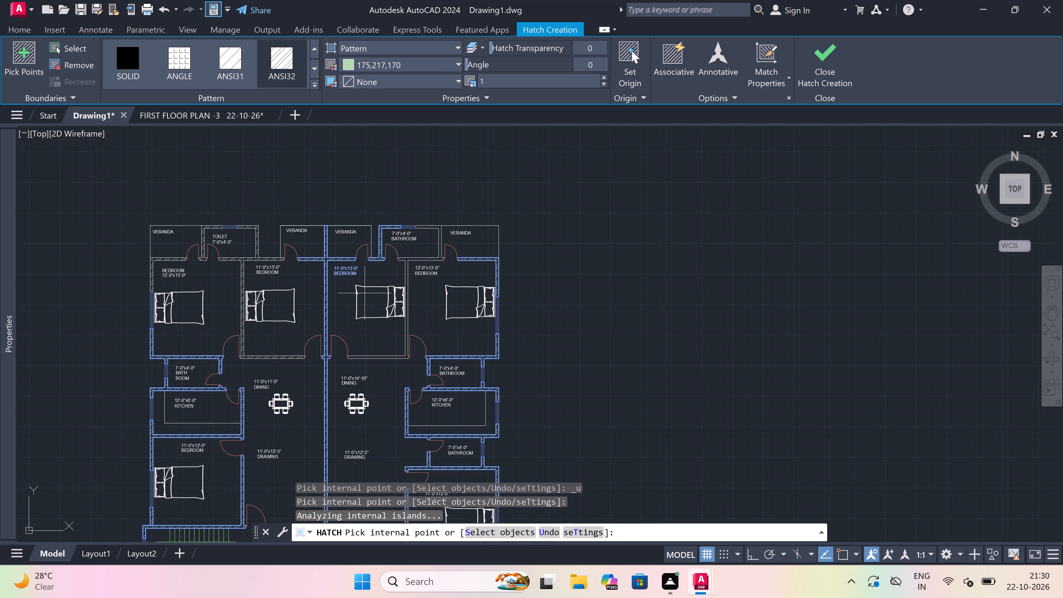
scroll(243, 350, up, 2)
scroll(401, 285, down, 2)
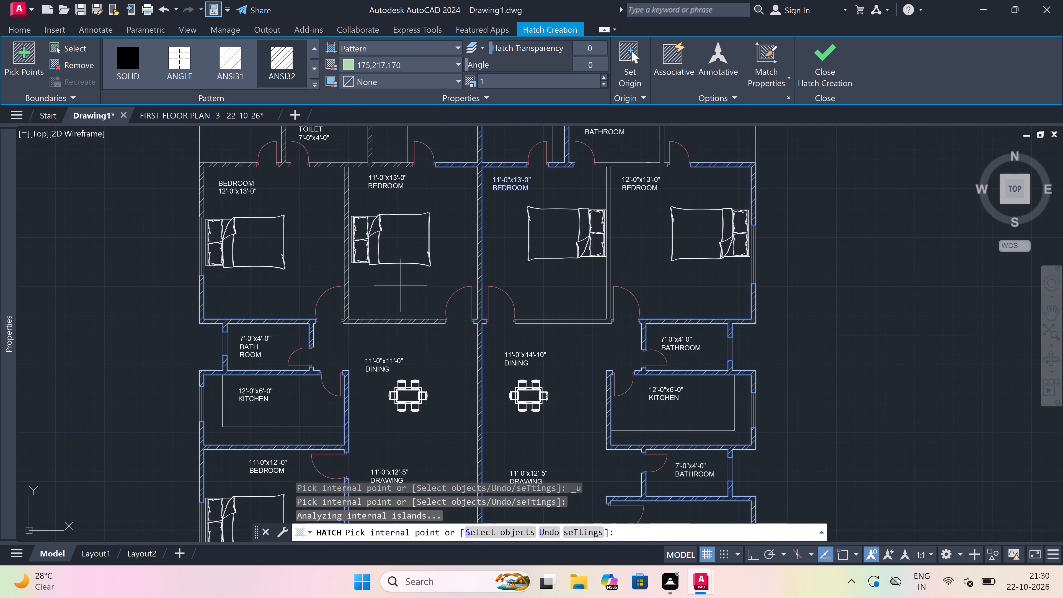
Add to the hatch the southwest 12'-0"x4'-0" KITCHEN's north and east walls and its south wall shared with the BATHROOM.
scroll(401, 285, down, 4)
scroll(407, 326, down, 1)
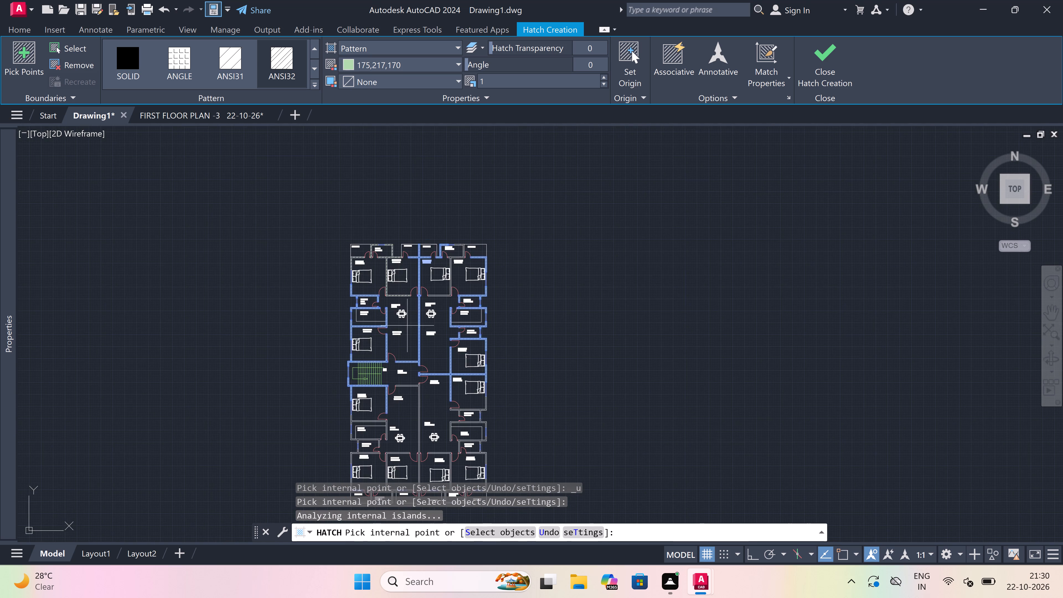
scroll(407, 326, down, 2)
scroll(405, 354, up, 4)
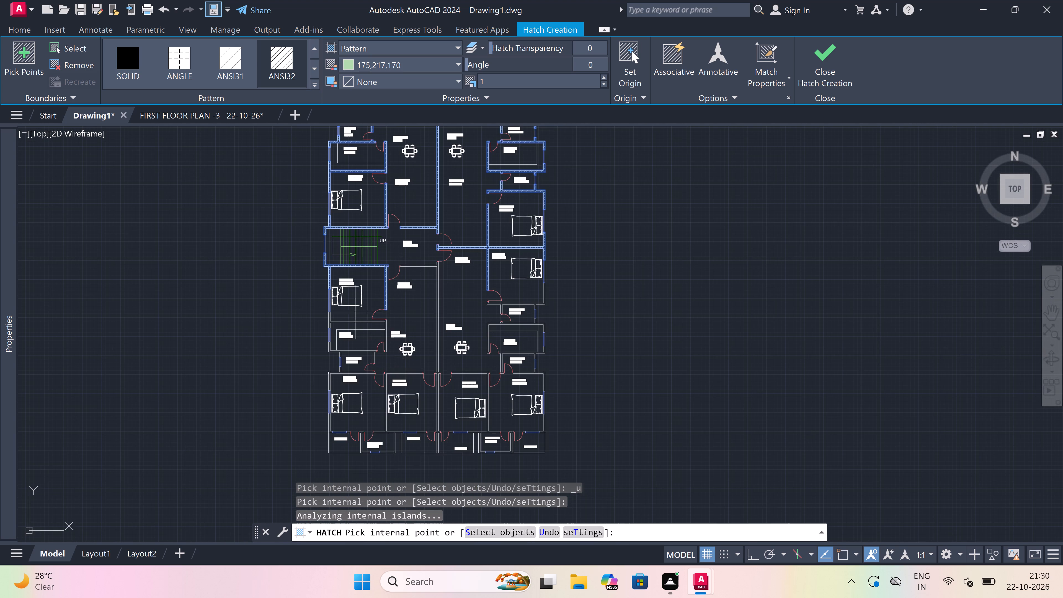
scroll(354, 310, up, 2)
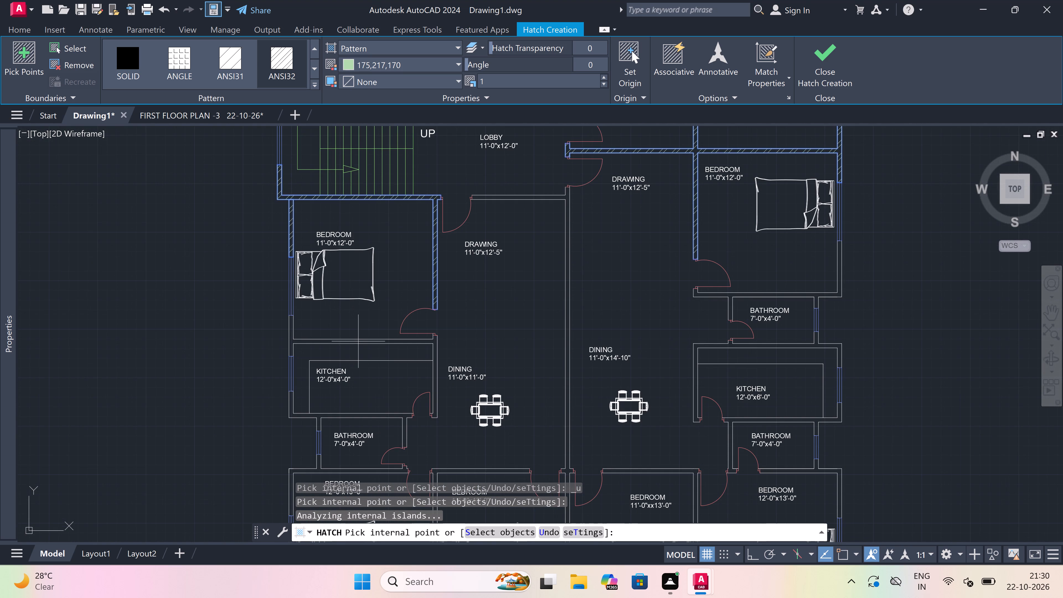
click(358, 342)
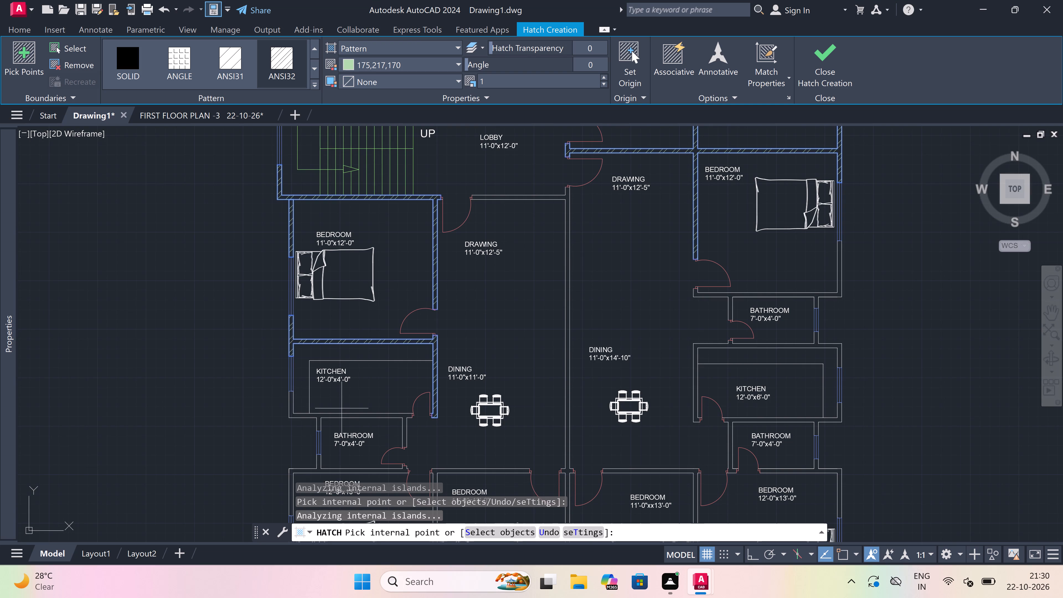
scroll(330, 420, up, 3)
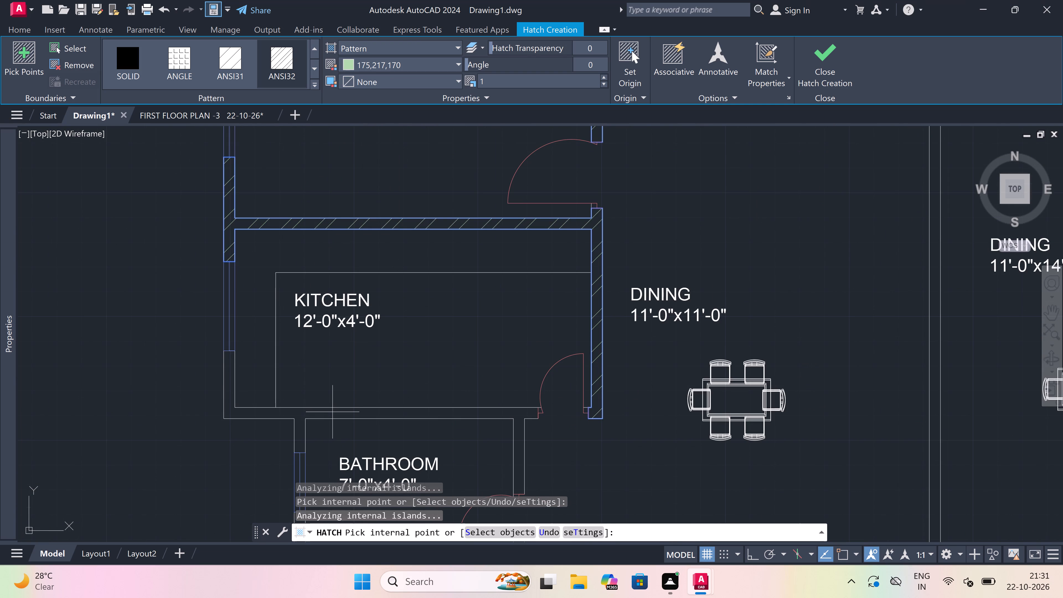
click(334, 412)
Add to the hatch the wall between the southwest 7'-0"x4'-0" BATHROOM and 12'-0"x13'-0" BEDROOM, including the BEDROOM's northwest wall piece.
scroll(346, 312, down, 5)
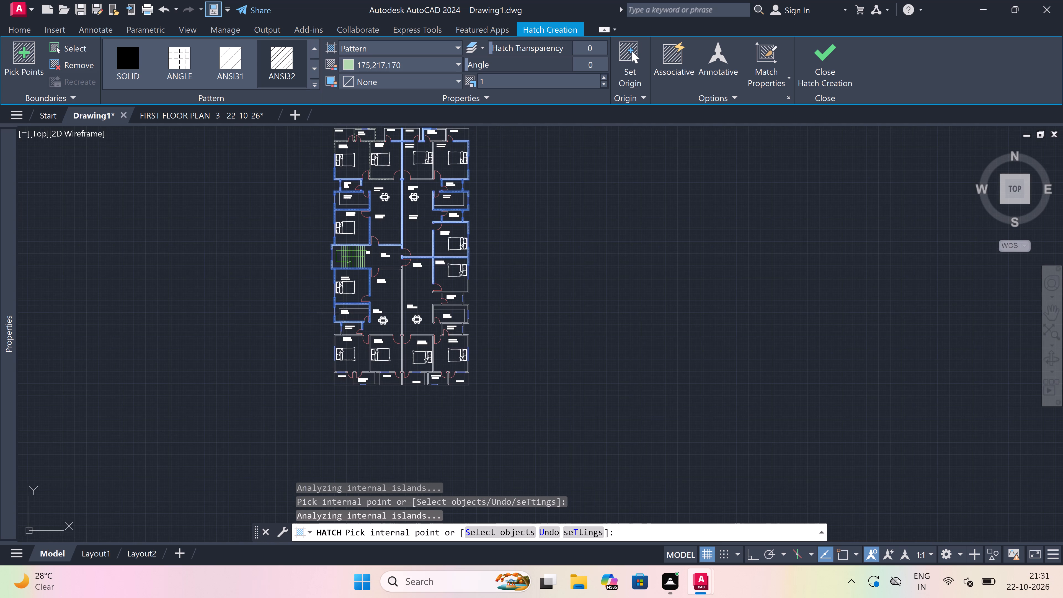
scroll(340, 364, up, 4)
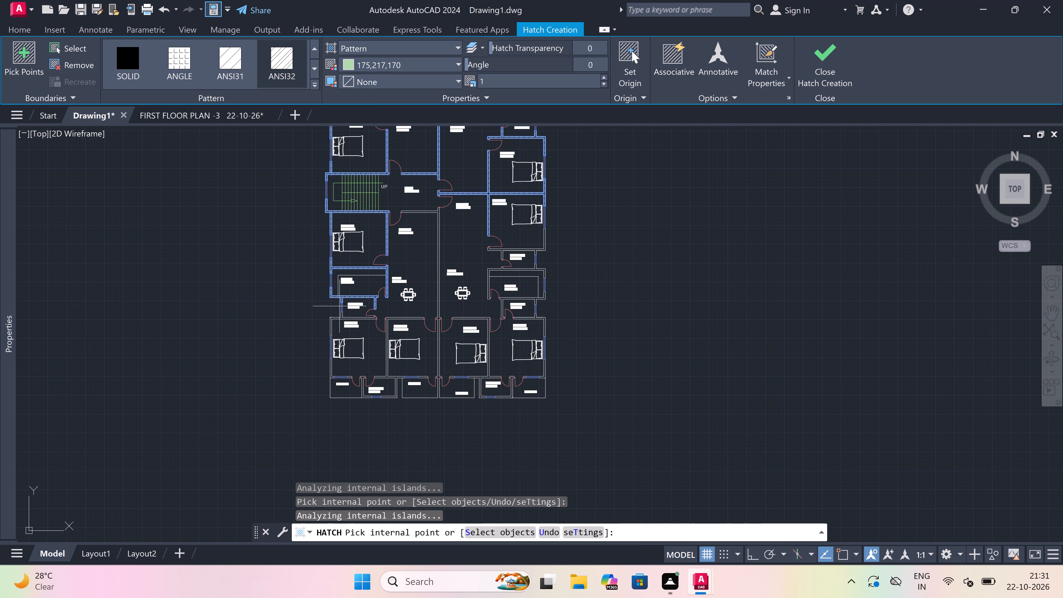
scroll(342, 324, up, 5)
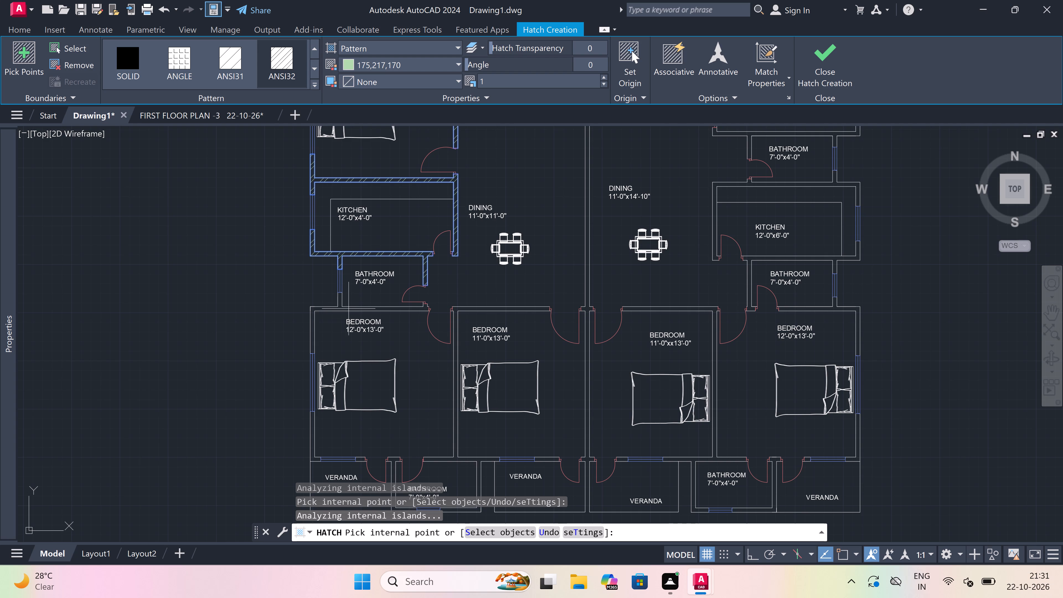
click(348, 308)
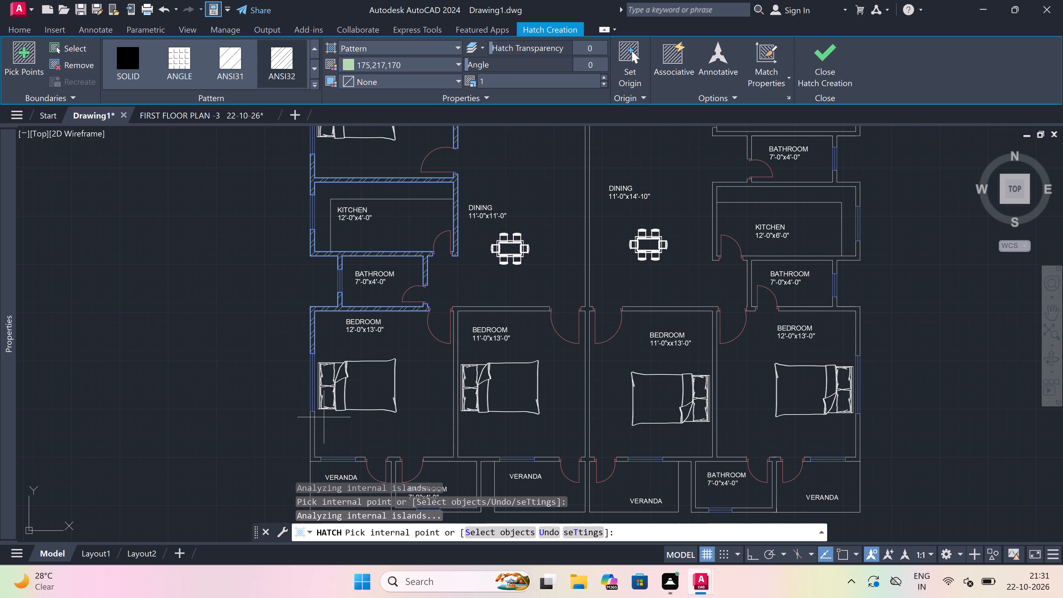
Add to the hatch the southwest 12'-0"x13'-0" BEDROOM's southwest corner, its south wall piece beside the VERANDA door, and the southern BATHROOM's west wall.
click(314, 435)
scroll(371, 383, down, 1)
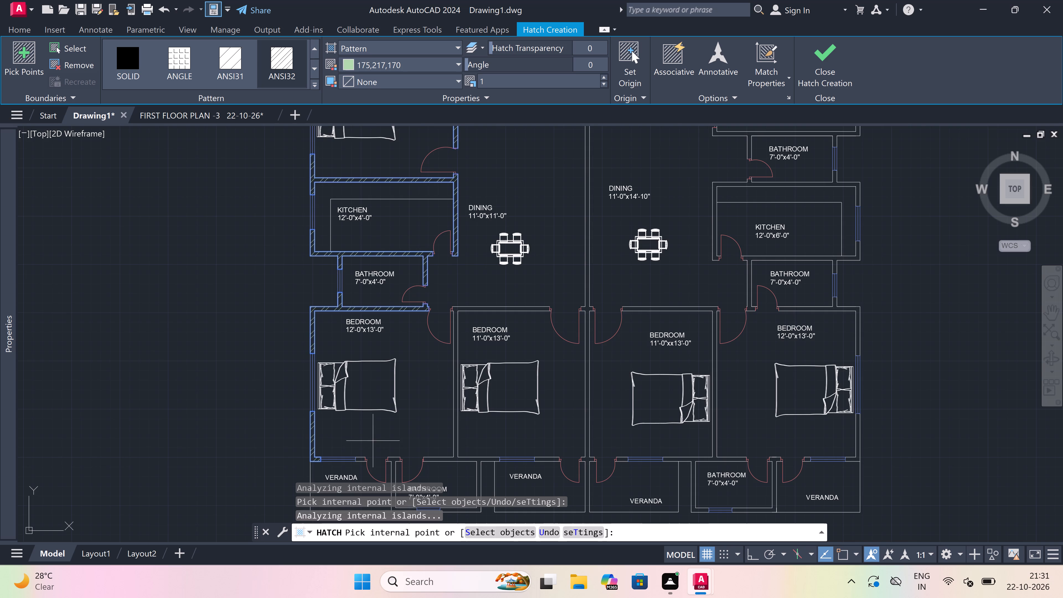
scroll(371, 383, down, 2)
scroll(364, 423, up, 4)
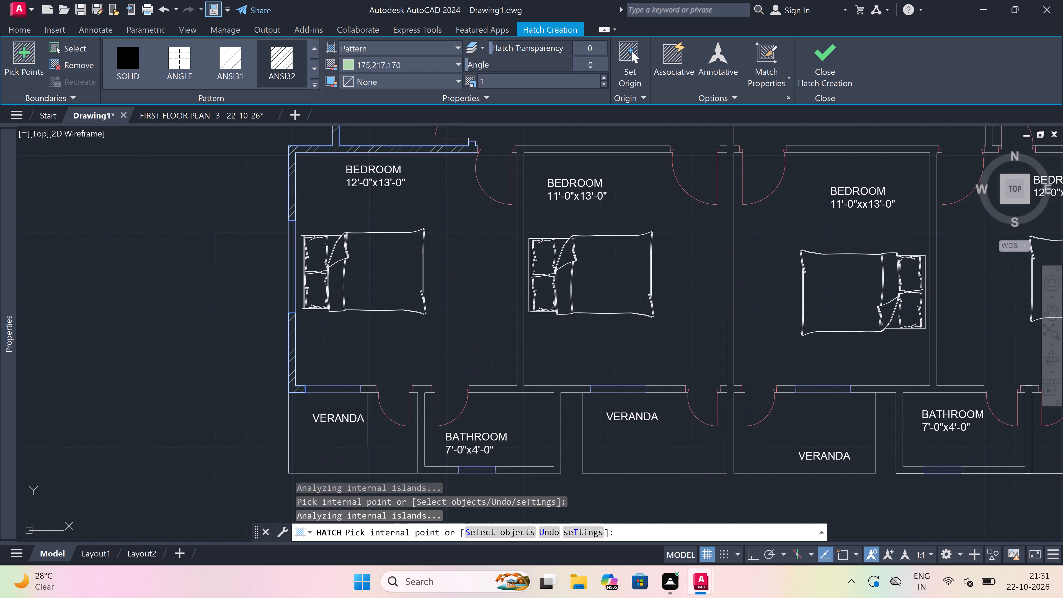
click(422, 401)
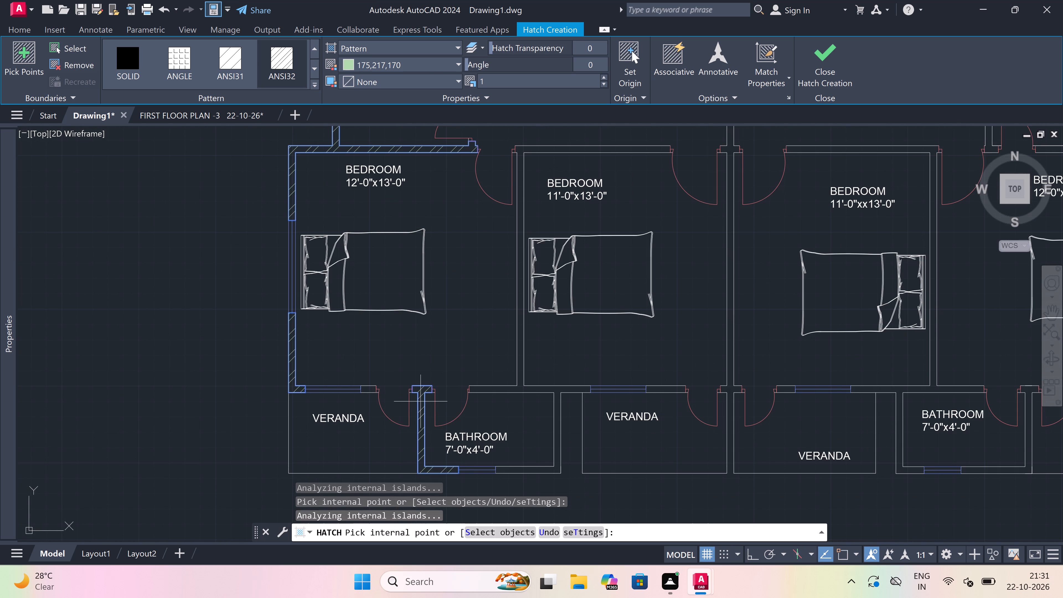
click(374, 391)
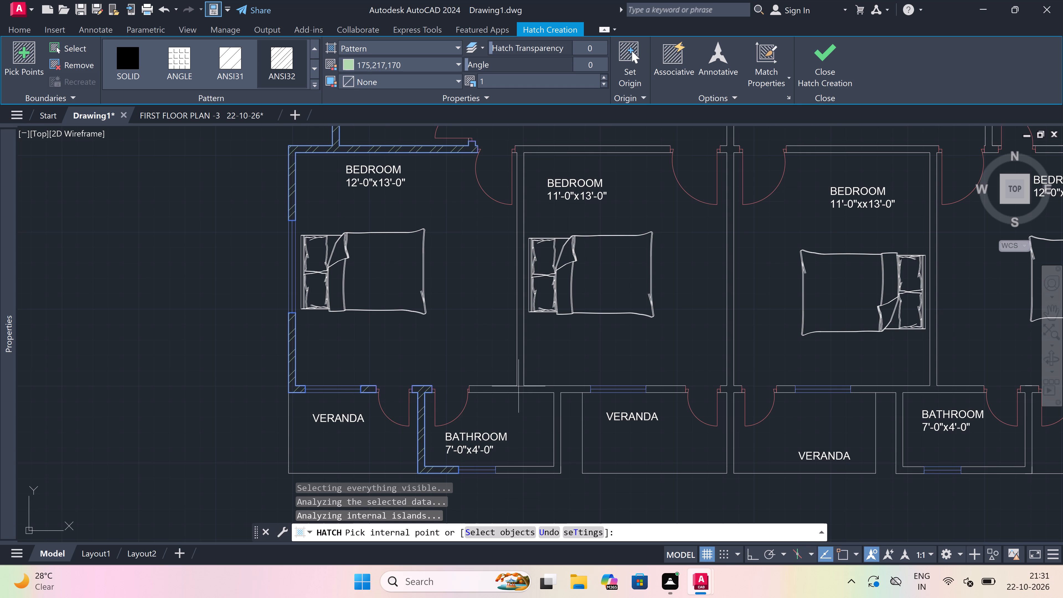
Add to the hatch the wall between the western 12'-0"x13'-0" and 11'-0"x13'-0" BEDROOMs with its connected BATHROOM walls, and the latter's south piece beside the VERANDA door.
click(513, 391)
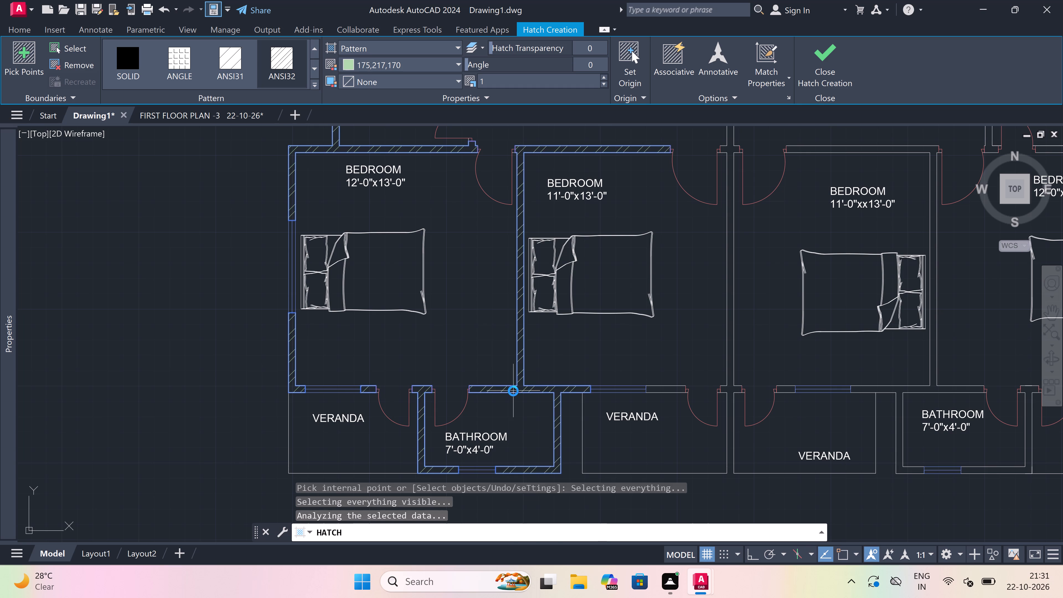
scroll(352, 353, down, 4)
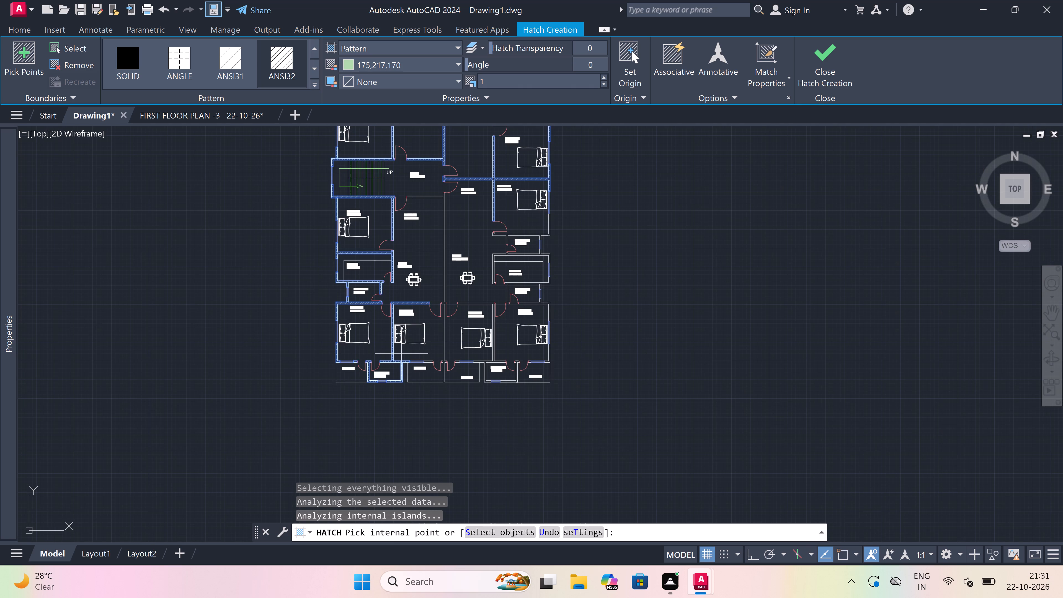
scroll(436, 366, up, 3)
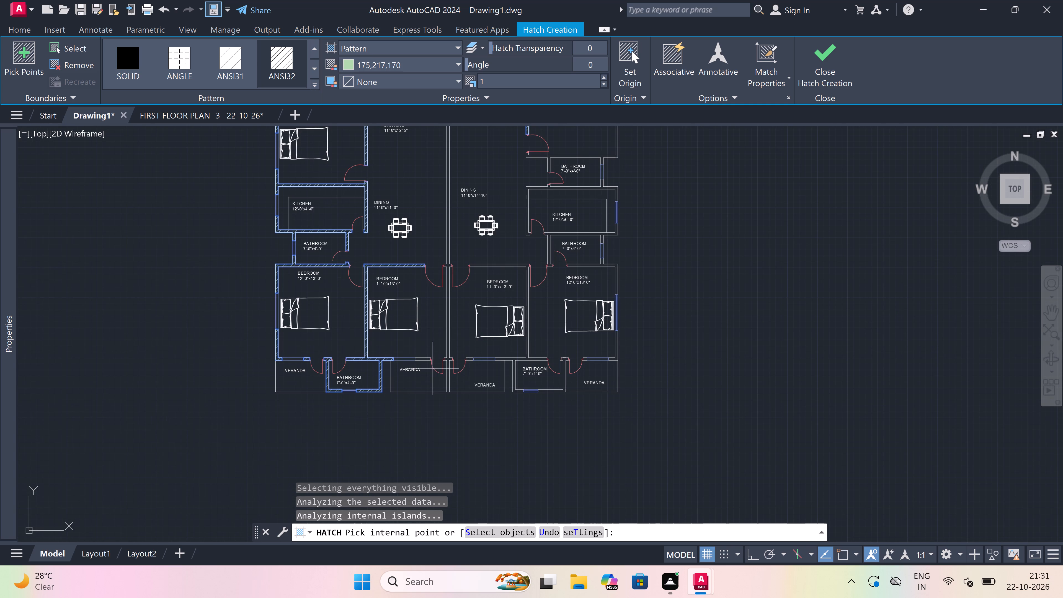
scroll(420, 366, up, 3)
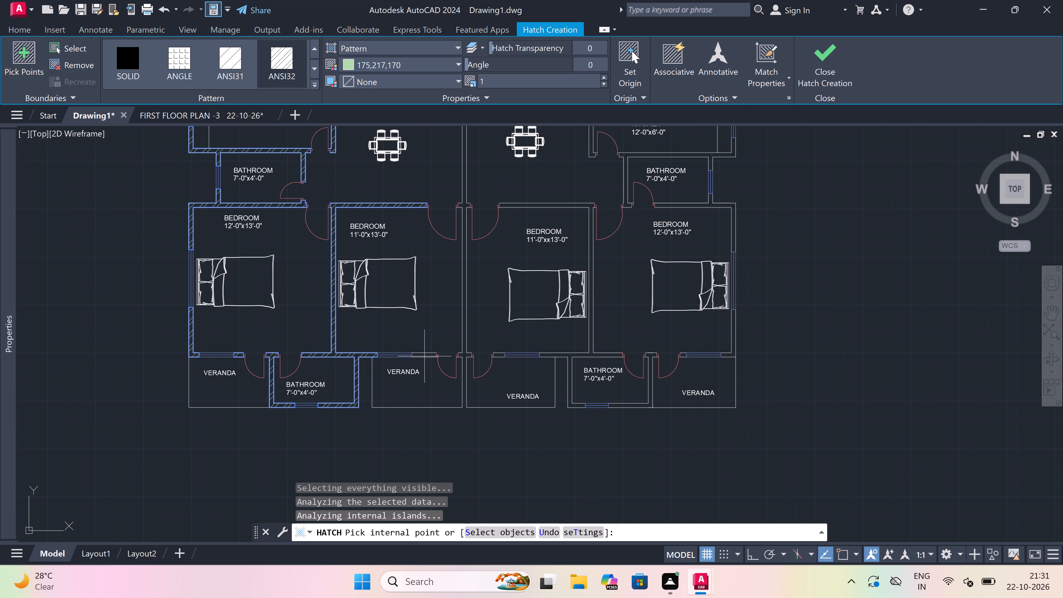
click(427, 355)
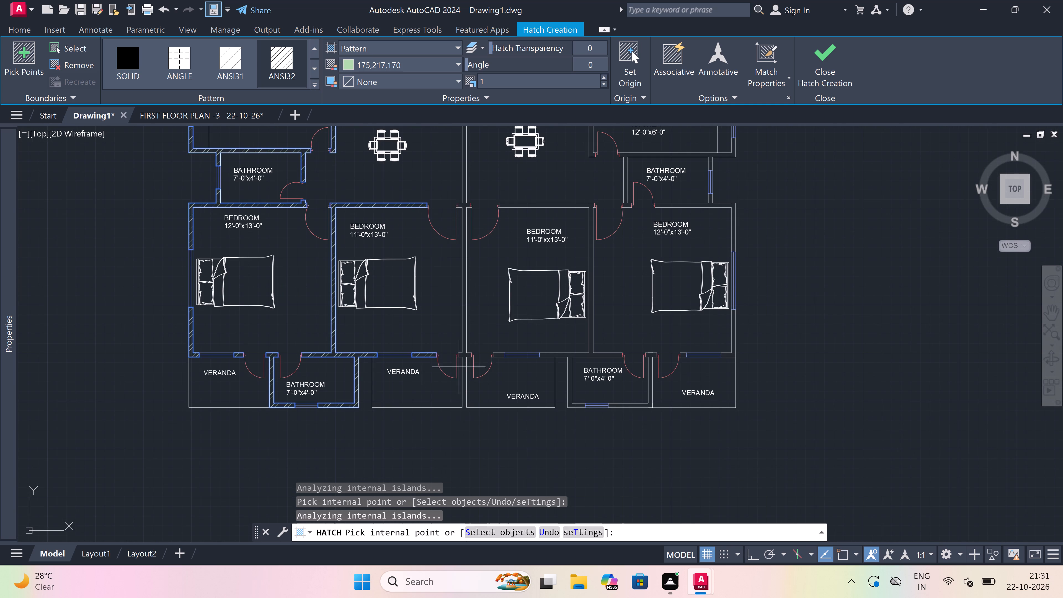
Add to the hatch the 11'-0"xx13'-0" BEDROOM's south pieces and its connected east and north walls, including the southeast BATHROOM's west wall.
click(495, 354)
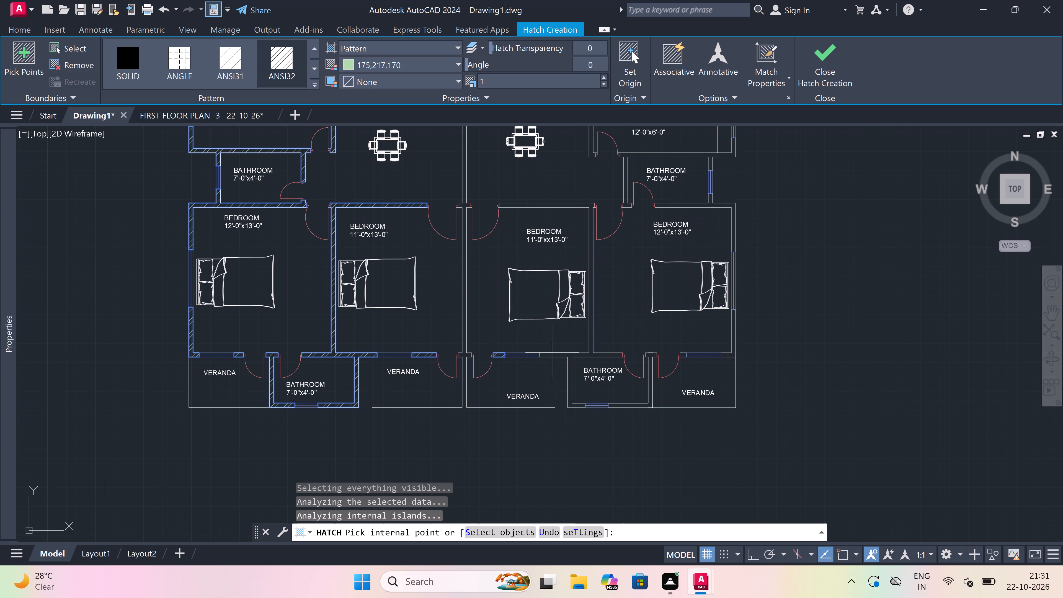
click(568, 355)
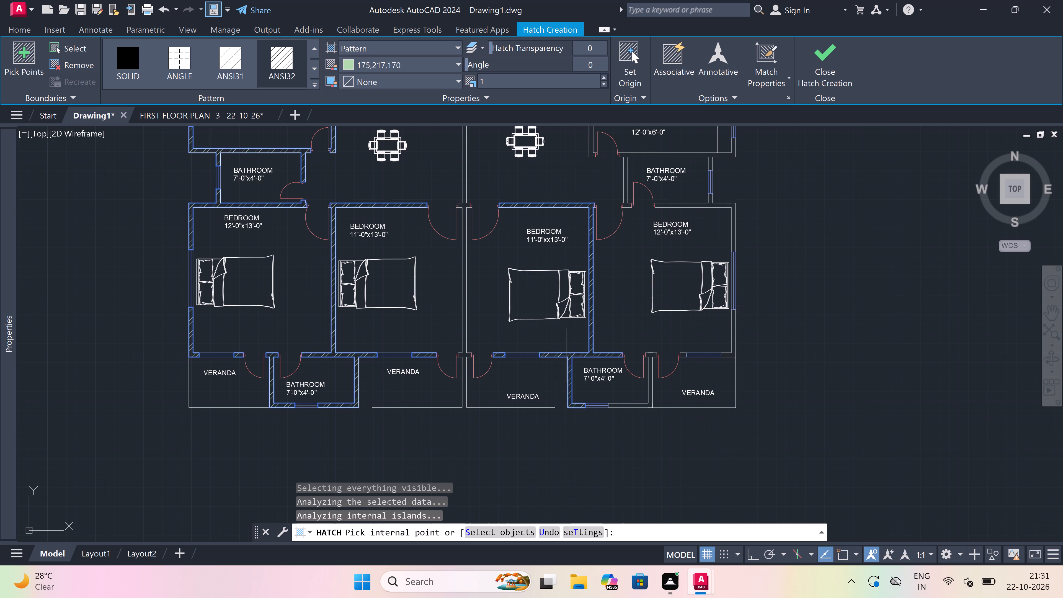
Add to the hatch the wall between the southeast 7'-0"x4'-0" BATHROOM and the easternmost VERANDA.
scroll(429, 364, down, 2)
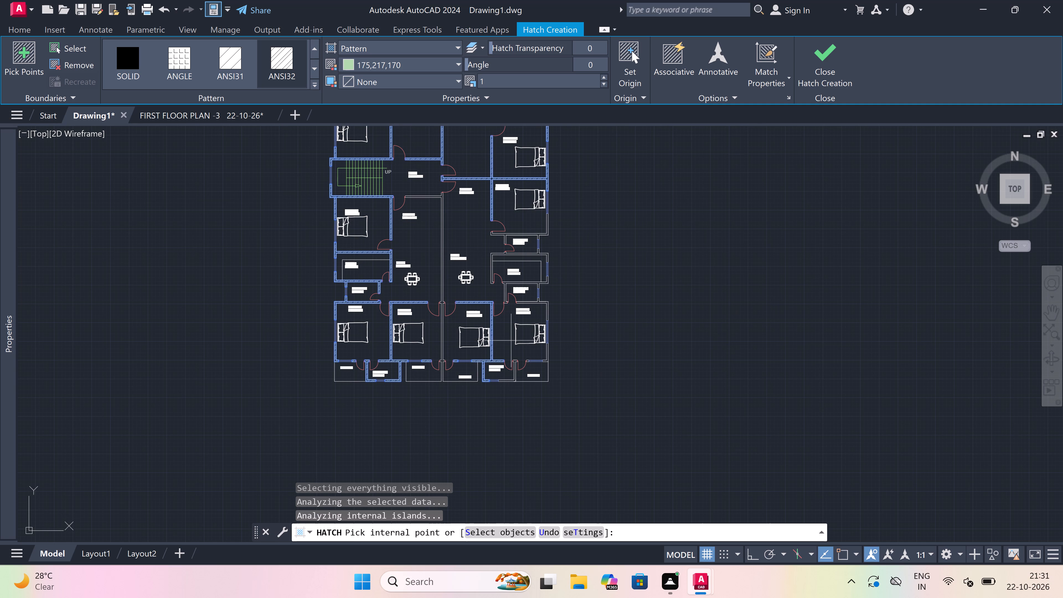
scroll(525, 347, up, 2)
scroll(523, 388, up, 1)
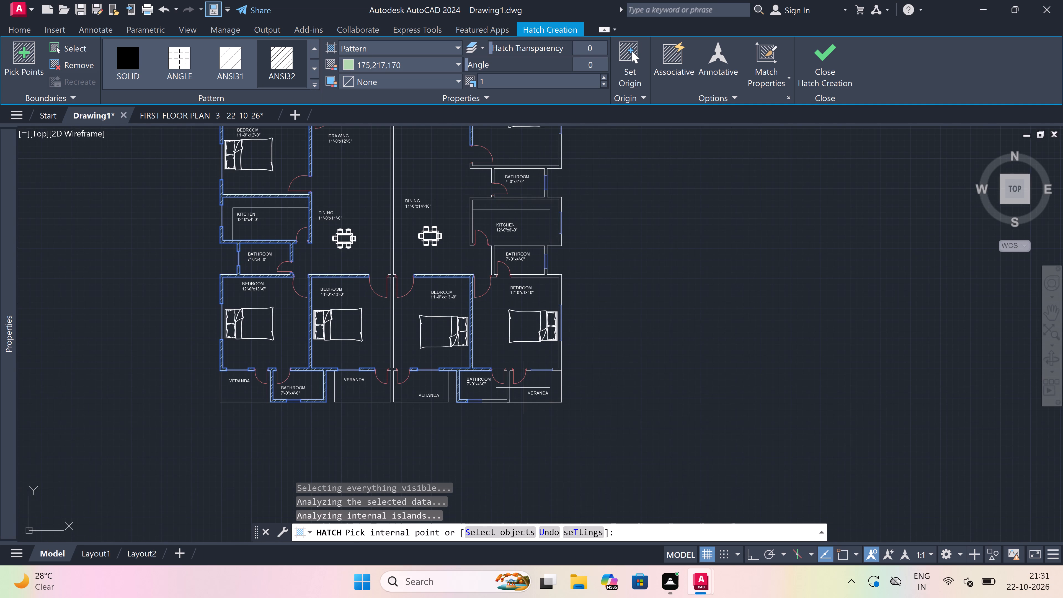
scroll(523, 388, up, 2)
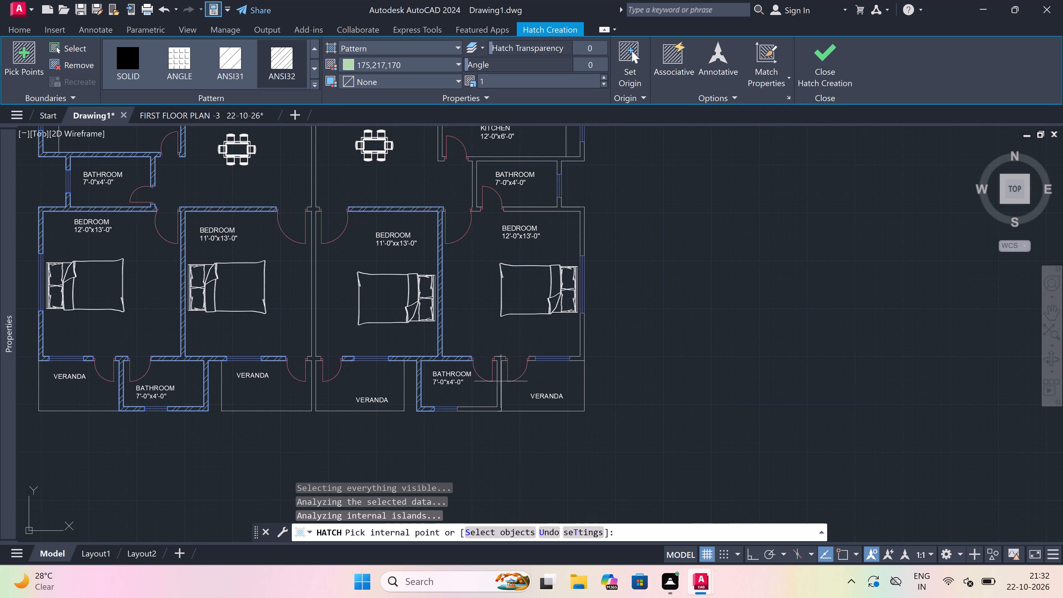
click(501, 381)
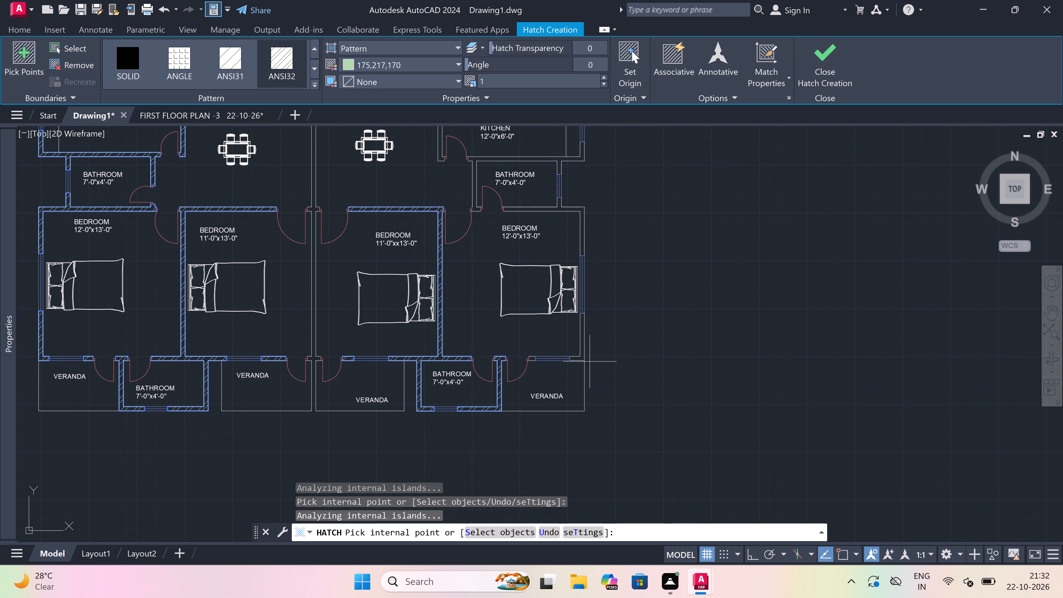
Add to the hatch the southeast 12'-0"x13'-0" BEDROOM's southeast corner wall and the short south wall piece between its VERANDA door and window.
scroll(574, 352, up, 4)
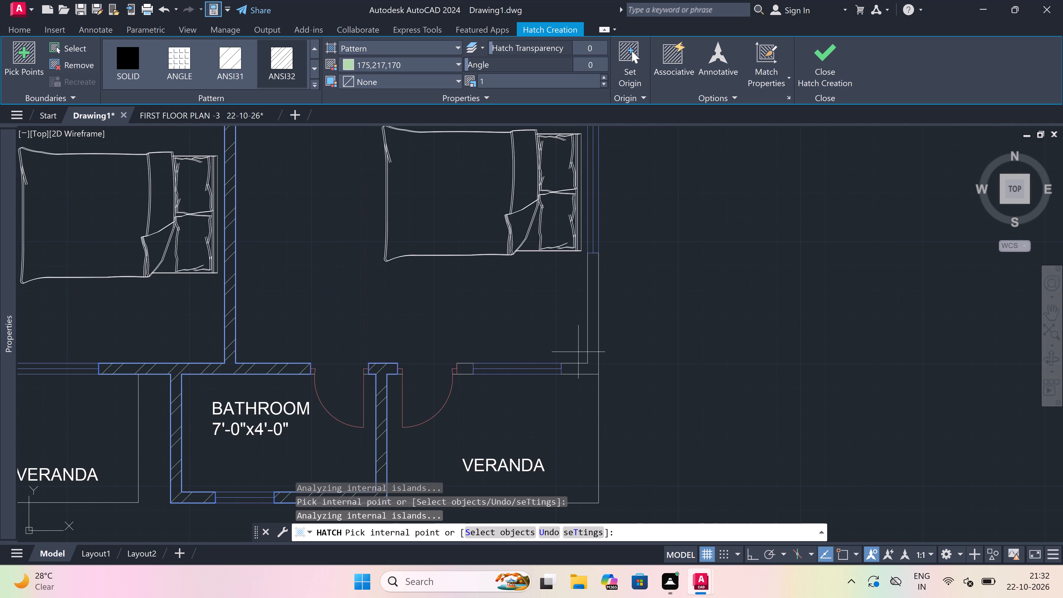
click(594, 329)
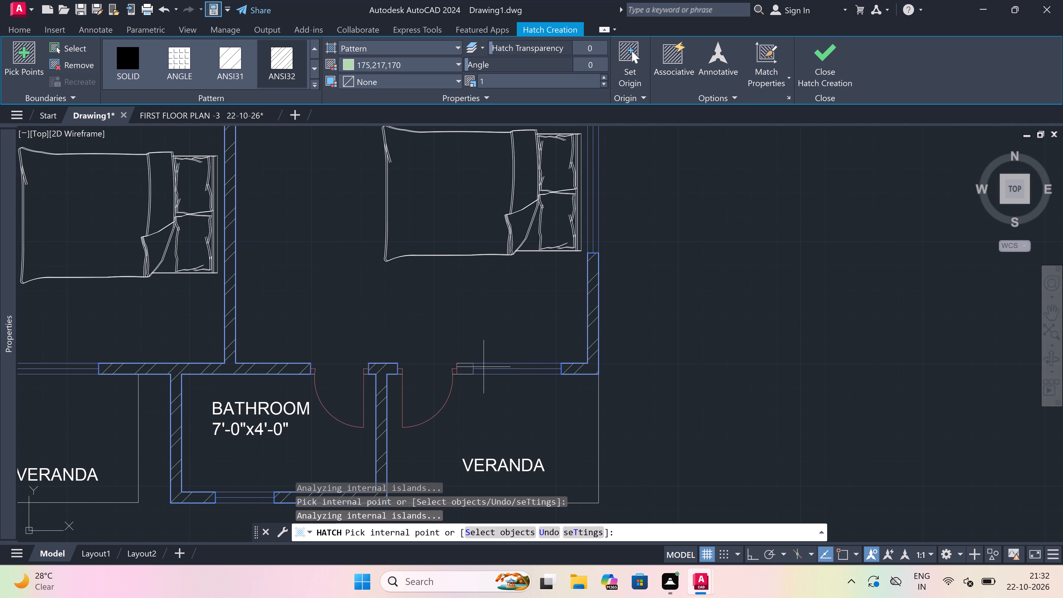
click(469, 367)
Add to the hatch the wall between the eastern 12'-0"x6'-0" KITCHEN and the 7'-0"x4'-0" BATHROOM south of it, including the BATHROOM's west wall.
scroll(469, 367, down, 7)
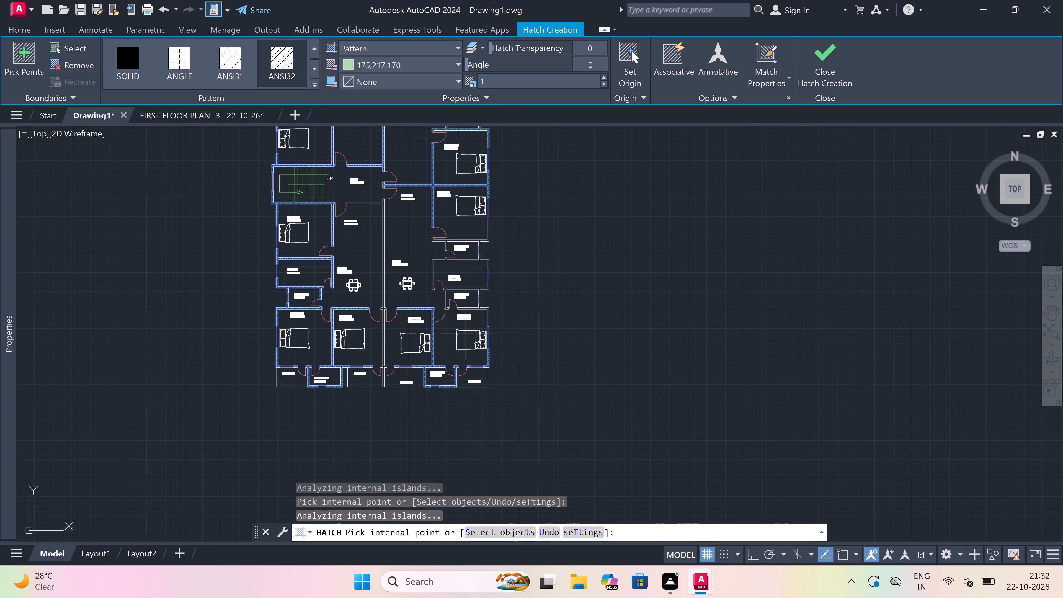
scroll(460, 286, up, 3)
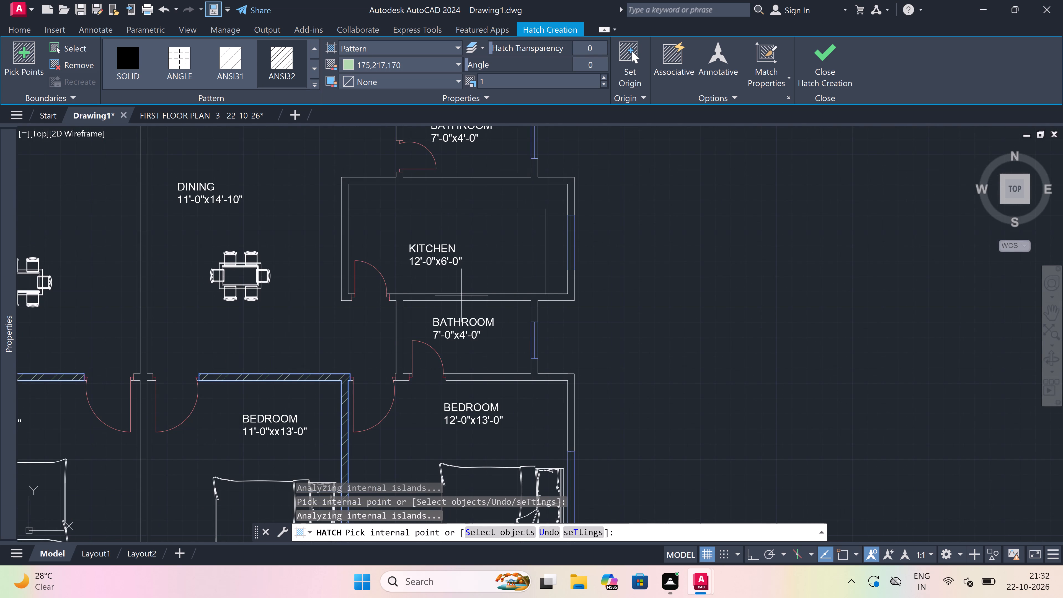
click(461, 295)
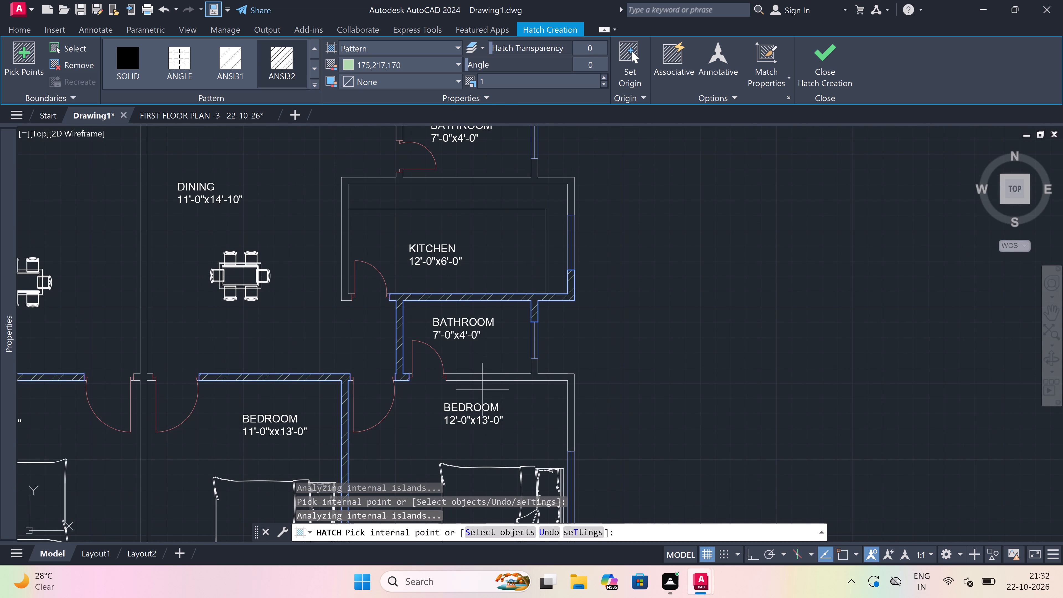
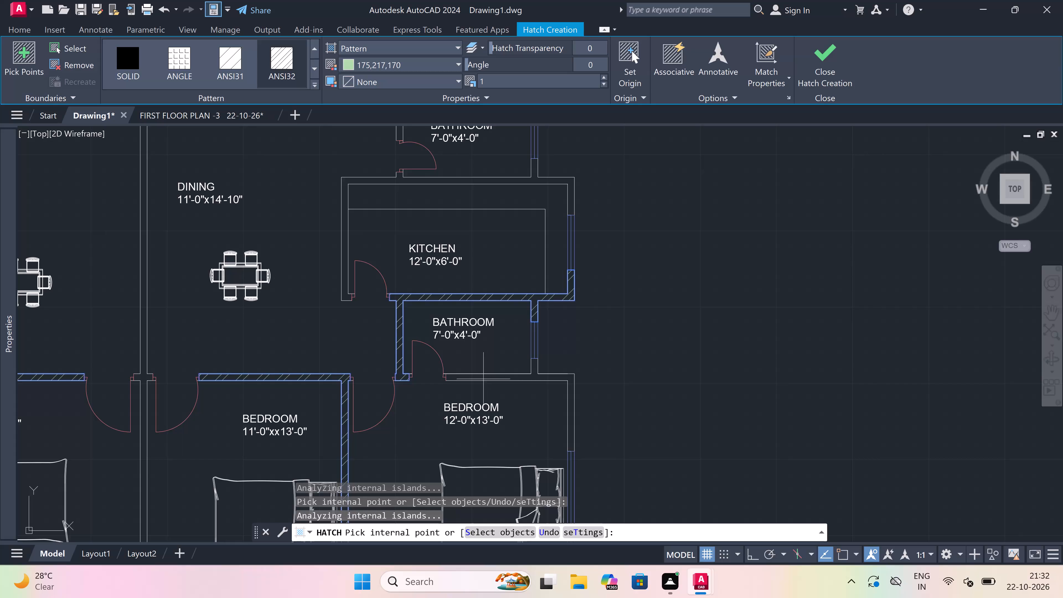
Add to the hatch the wall between the southeast 7'-0"x4'-0" BATHROOM and the 12'-0"x13'-0" BEDROOM, including the BEDROOM's northeast corner wall.
click(484, 378)
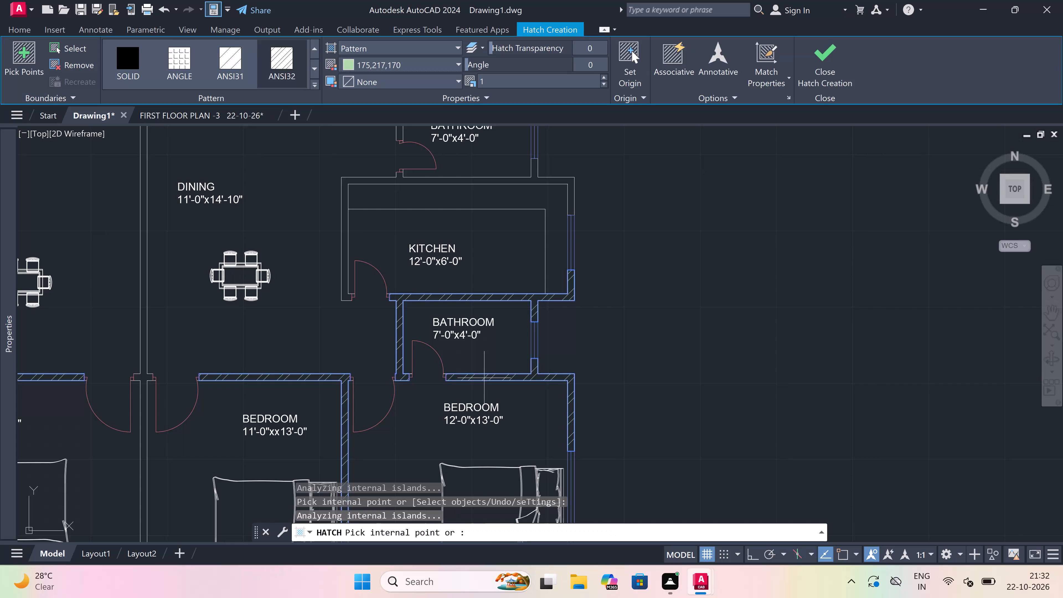
Add to the hatch the walls north and south of the 7'-0"x4'-0" BATHROOM between the eastern 11'-0"x12'-0" BEDROOM and the 12'-0"x6'-0" KITCHEN.
scroll(483, 378, down, 4)
scroll(481, 336, up, 3)
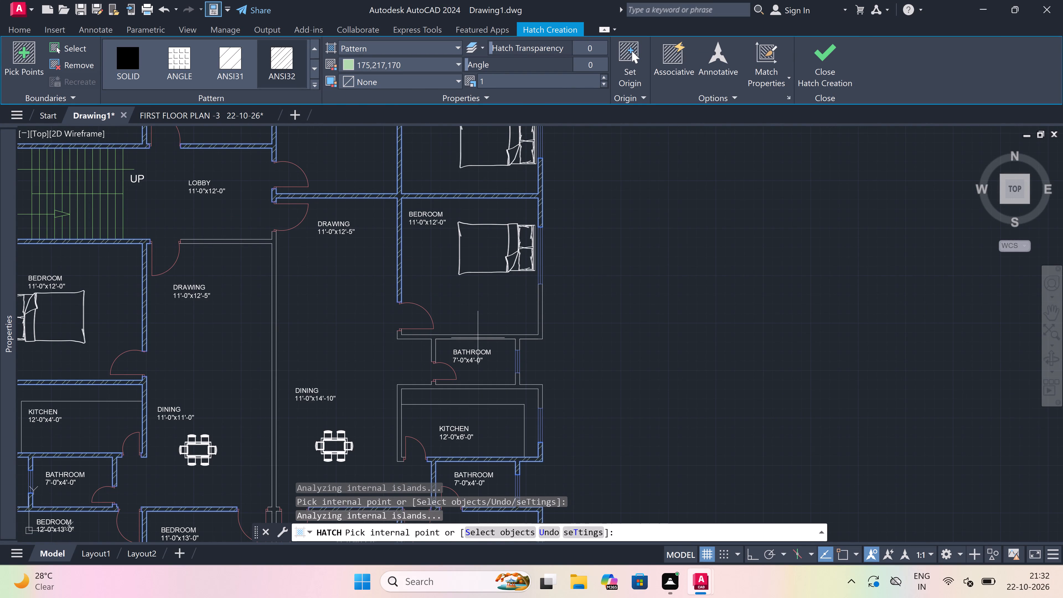
click(479, 337)
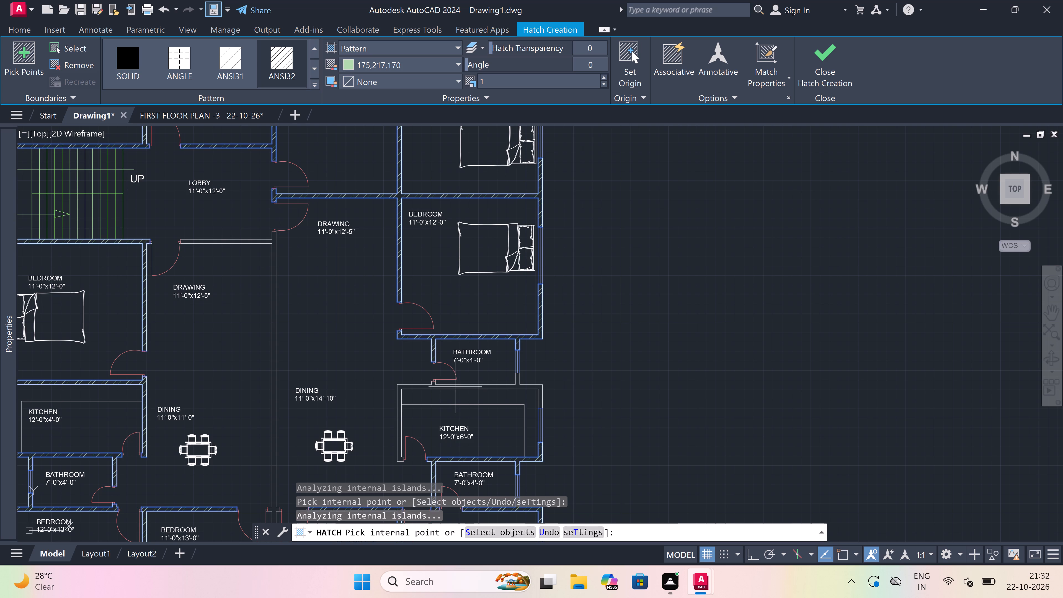
click(458, 386)
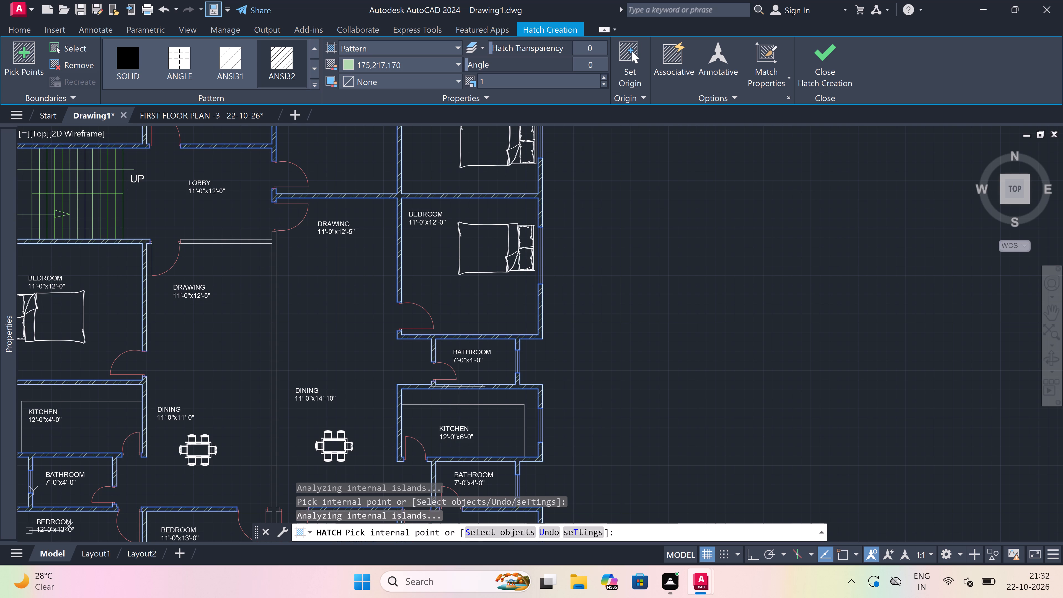
Add to the hatch the wall between the 11'-0"x12'-0" LOBBY and the 11'-0"x12'-5" DRAWING room south of it.
scroll(456, 386, down, 2)
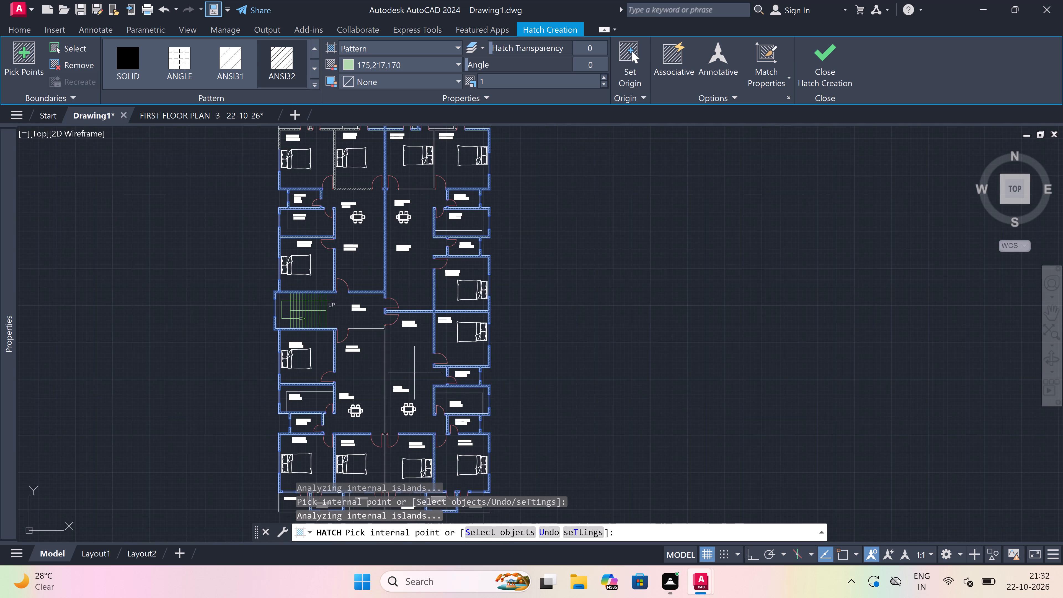
scroll(400, 354, down, 2)
scroll(377, 340, up, 2)
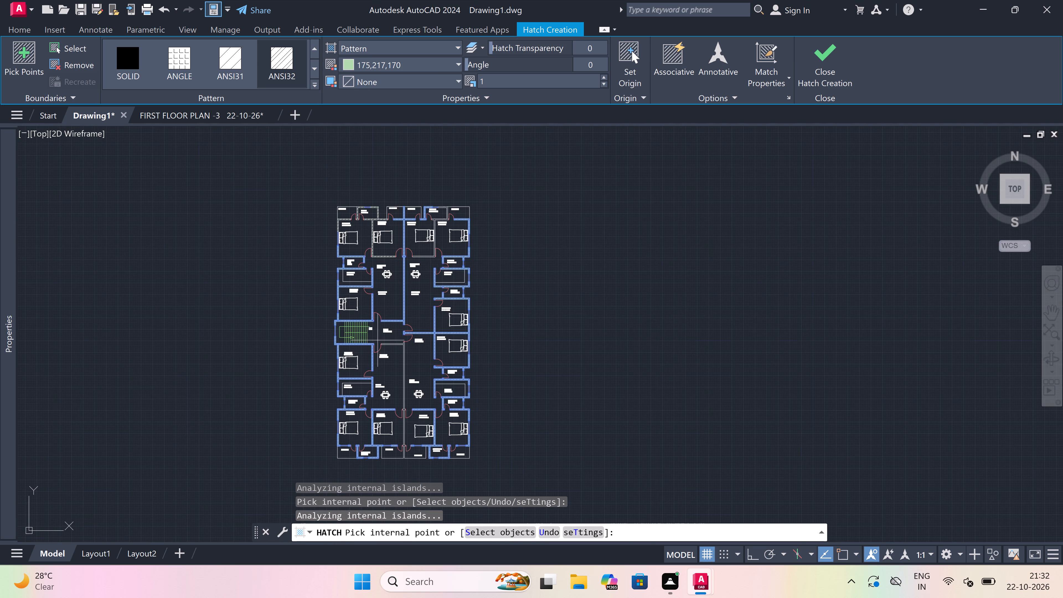
scroll(389, 343, up, 4)
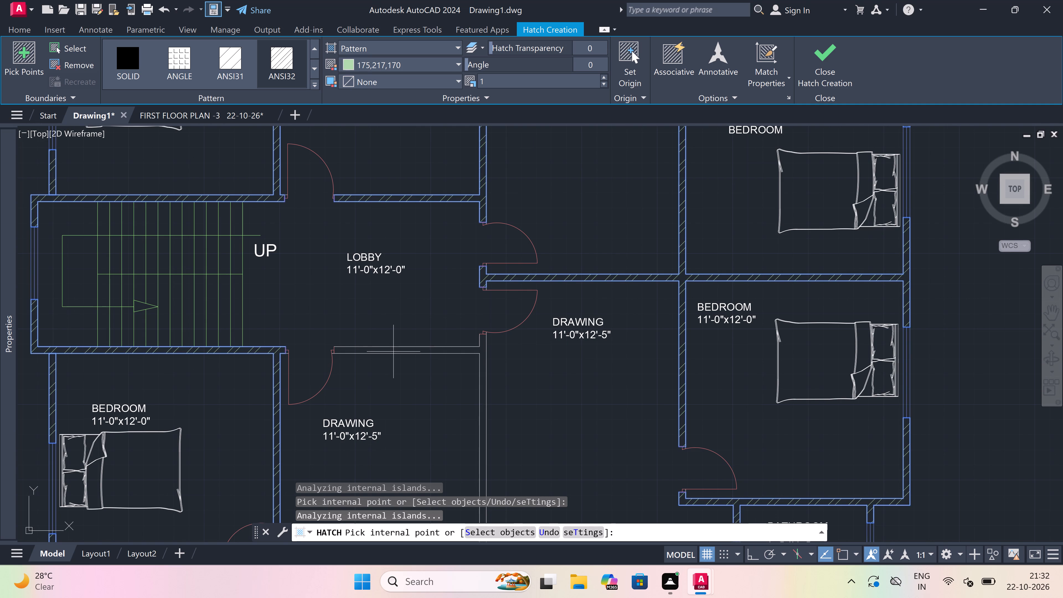
click(393, 350)
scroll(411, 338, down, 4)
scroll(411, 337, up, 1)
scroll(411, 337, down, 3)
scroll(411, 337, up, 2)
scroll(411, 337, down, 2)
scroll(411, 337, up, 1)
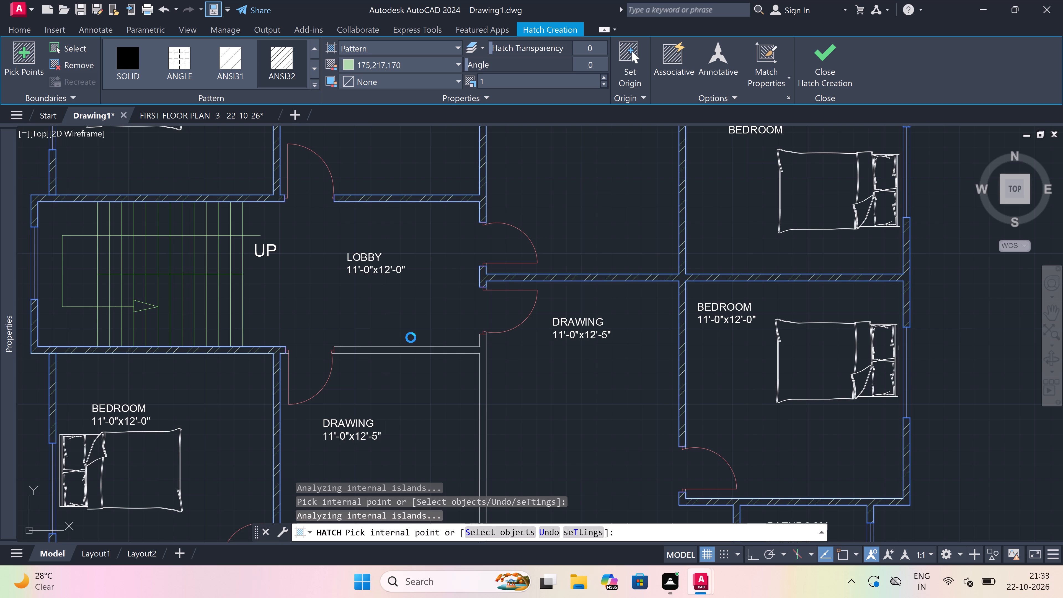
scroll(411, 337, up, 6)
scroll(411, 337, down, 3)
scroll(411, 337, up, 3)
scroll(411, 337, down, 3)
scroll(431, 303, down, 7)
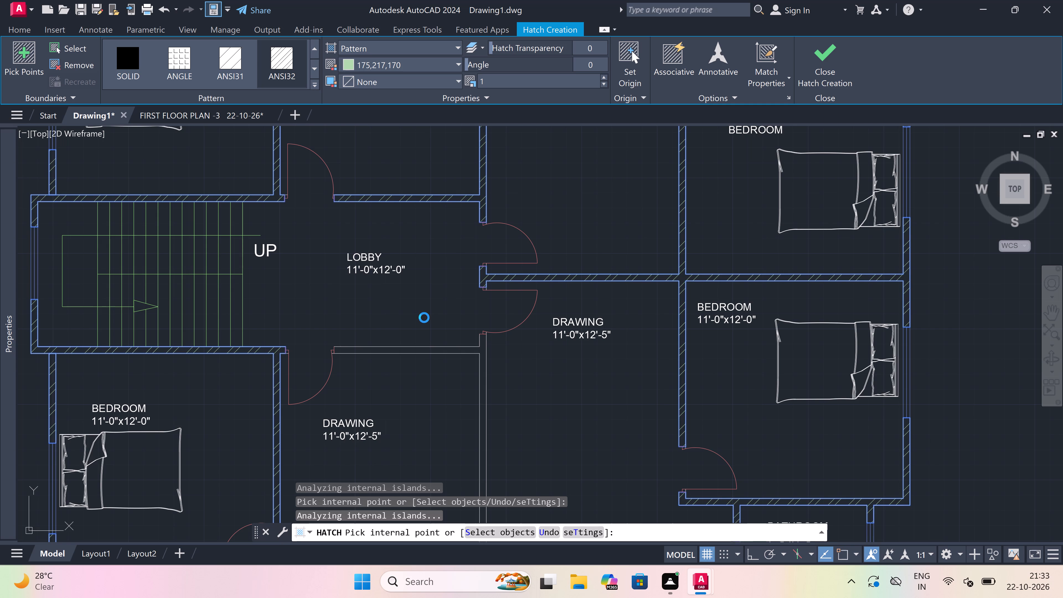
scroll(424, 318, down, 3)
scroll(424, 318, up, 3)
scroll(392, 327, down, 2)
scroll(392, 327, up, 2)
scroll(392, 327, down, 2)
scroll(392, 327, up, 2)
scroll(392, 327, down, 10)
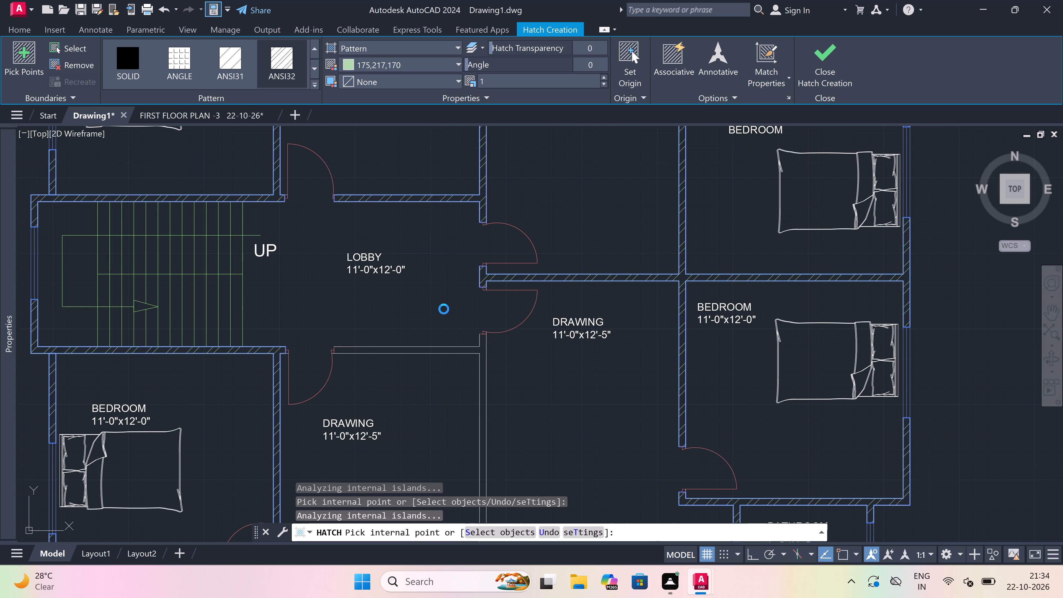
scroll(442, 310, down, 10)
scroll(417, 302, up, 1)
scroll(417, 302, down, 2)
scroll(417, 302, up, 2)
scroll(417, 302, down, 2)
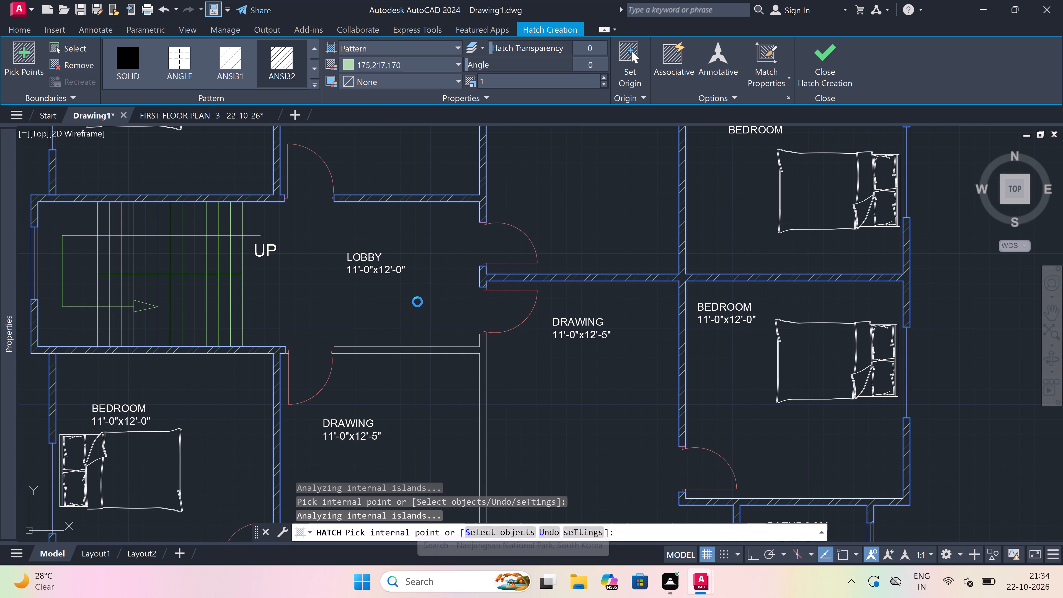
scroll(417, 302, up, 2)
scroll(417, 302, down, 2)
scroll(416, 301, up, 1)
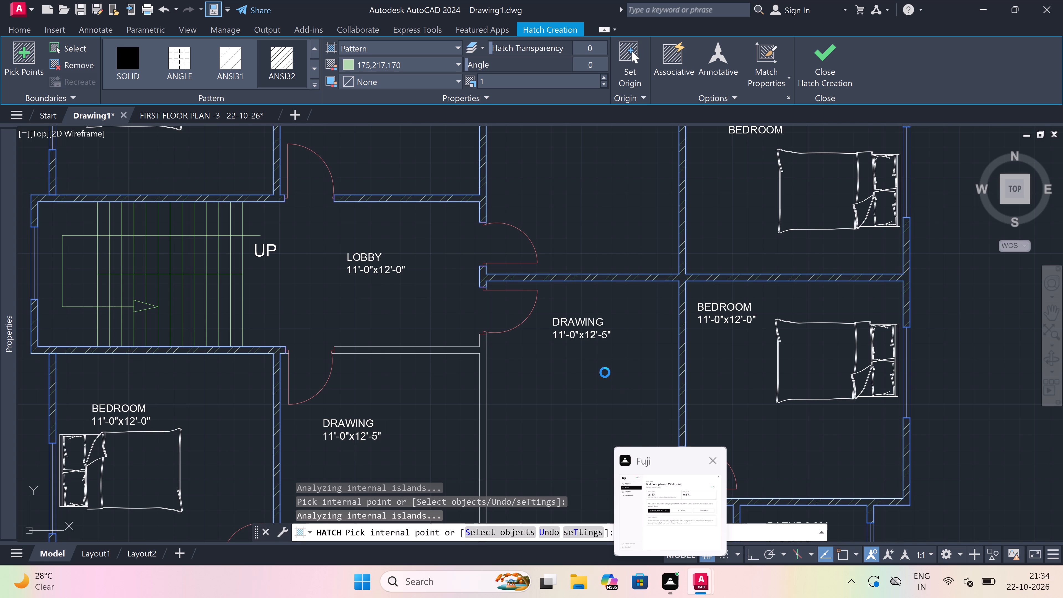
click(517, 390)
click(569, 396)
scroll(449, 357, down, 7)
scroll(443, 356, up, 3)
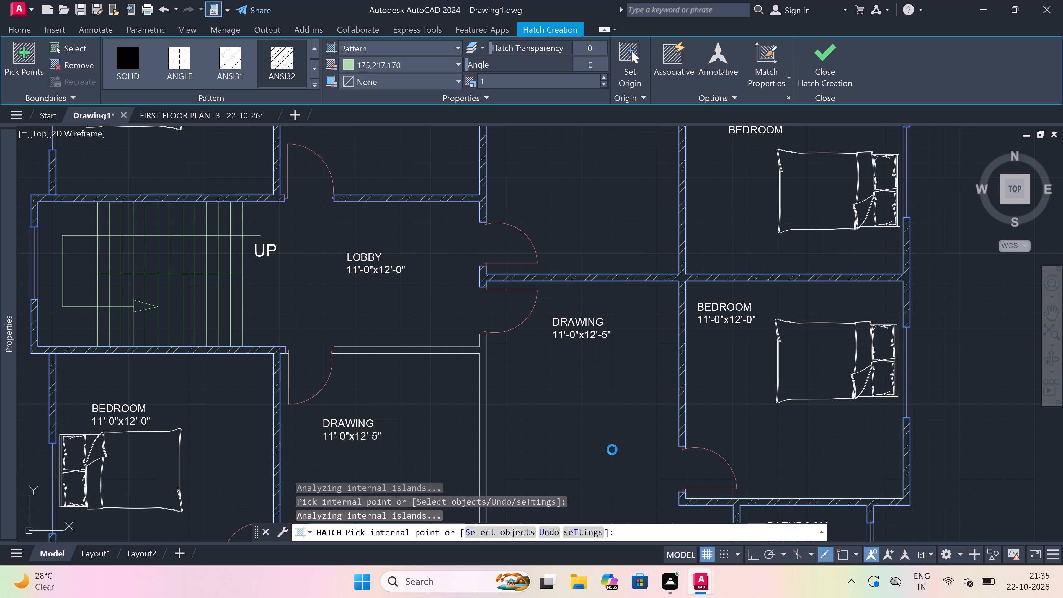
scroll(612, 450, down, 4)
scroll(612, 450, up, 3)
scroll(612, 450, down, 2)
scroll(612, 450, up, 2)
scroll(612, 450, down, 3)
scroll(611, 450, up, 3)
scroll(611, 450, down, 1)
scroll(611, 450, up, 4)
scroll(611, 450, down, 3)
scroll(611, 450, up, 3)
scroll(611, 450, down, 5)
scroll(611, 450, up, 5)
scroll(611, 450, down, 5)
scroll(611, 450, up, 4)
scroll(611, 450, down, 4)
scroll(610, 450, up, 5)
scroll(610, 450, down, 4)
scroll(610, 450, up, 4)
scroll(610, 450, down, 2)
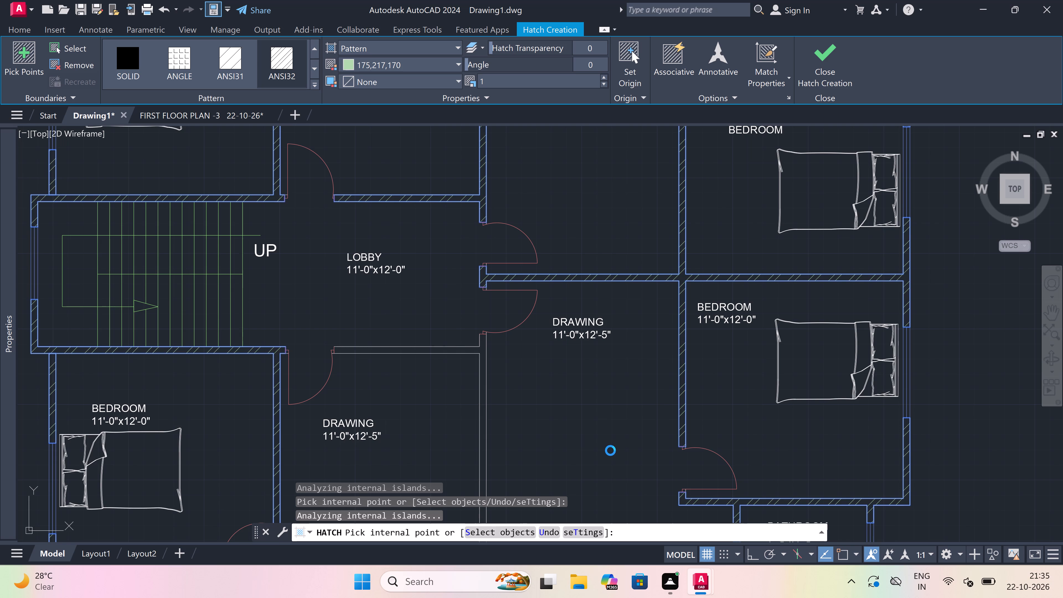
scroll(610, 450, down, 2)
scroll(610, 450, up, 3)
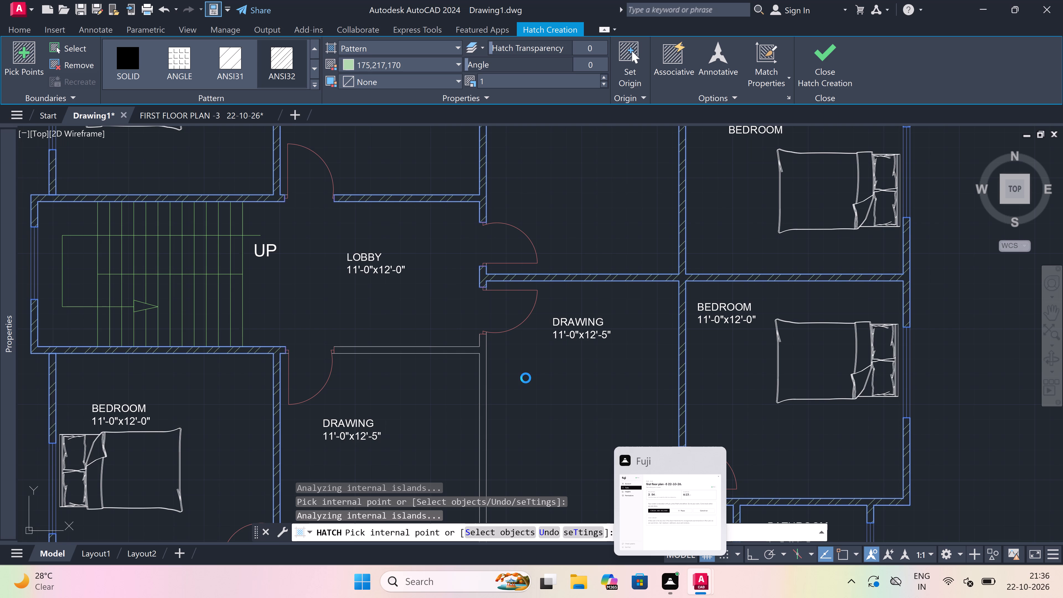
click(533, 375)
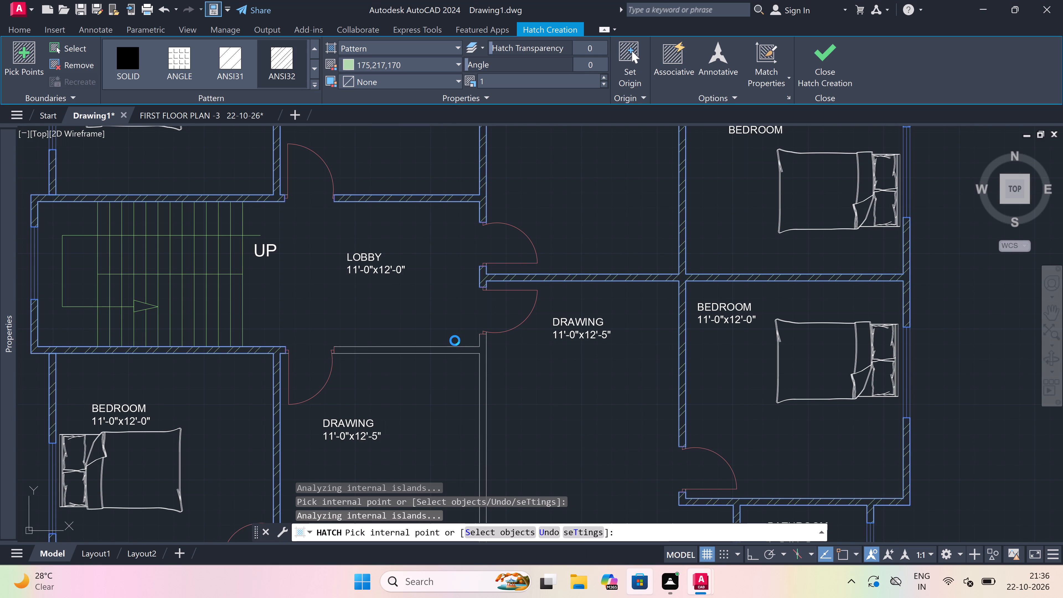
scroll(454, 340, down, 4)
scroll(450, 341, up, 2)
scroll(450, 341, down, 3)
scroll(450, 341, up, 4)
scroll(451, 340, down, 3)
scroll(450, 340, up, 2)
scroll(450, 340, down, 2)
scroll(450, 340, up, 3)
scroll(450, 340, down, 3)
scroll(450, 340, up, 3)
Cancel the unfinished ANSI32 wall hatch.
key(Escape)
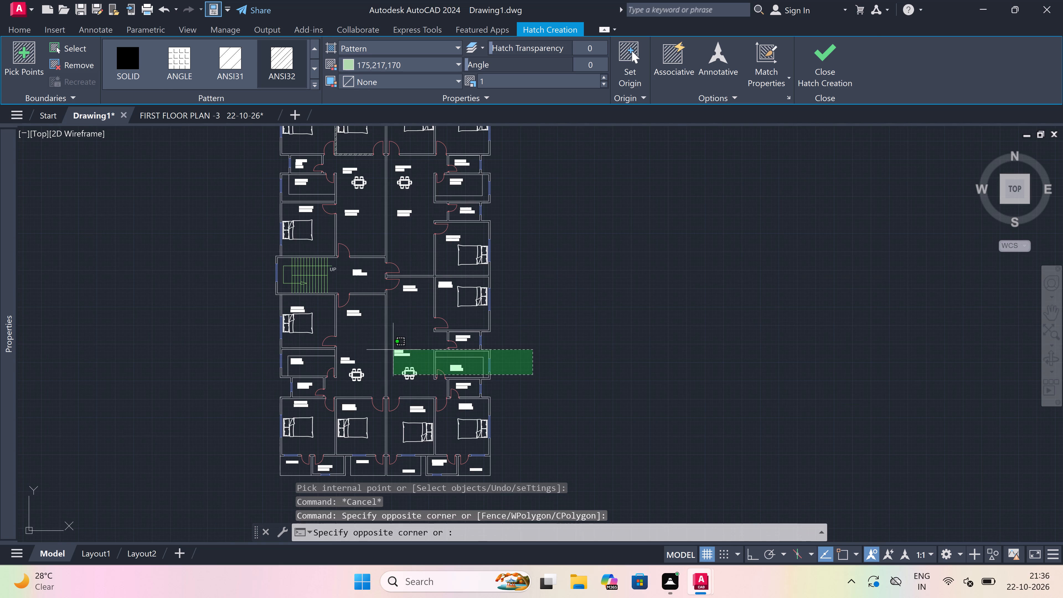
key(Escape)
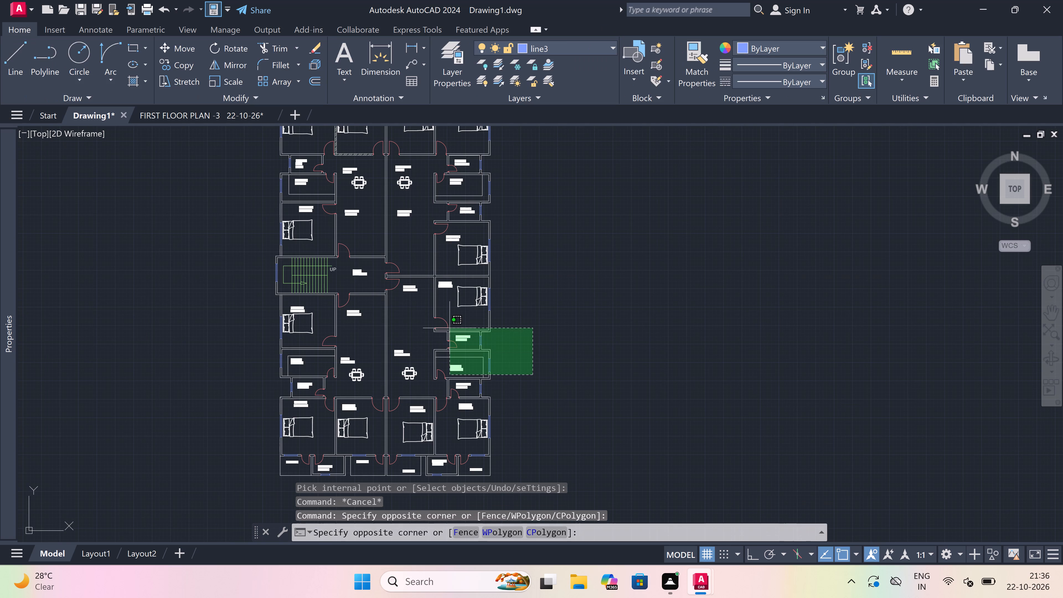
Delete the existing ANSI32 hatch from the walls around the two northwestern BEDROOMs and the adjoining TOILET.
scroll(450, 328, down, 3)
scroll(441, 279, up, 4)
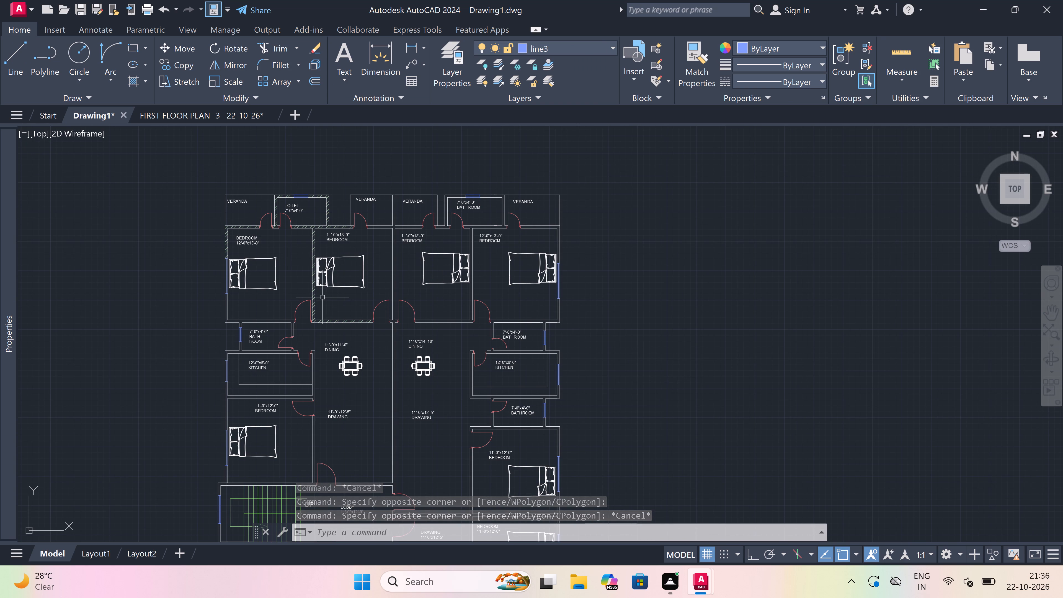
scroll(311, 294, up, 2)
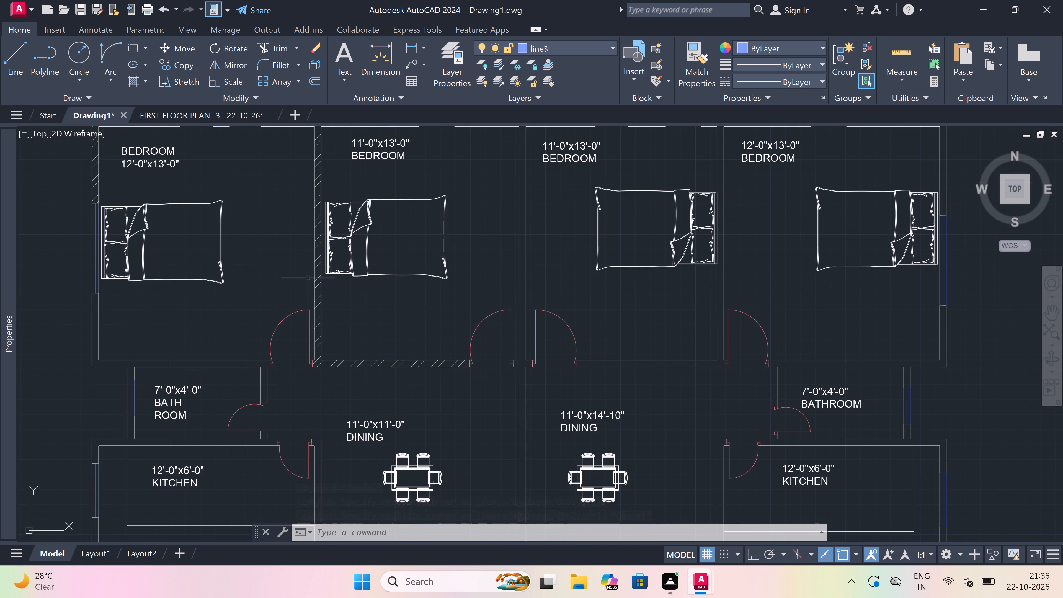
click(318, 258)
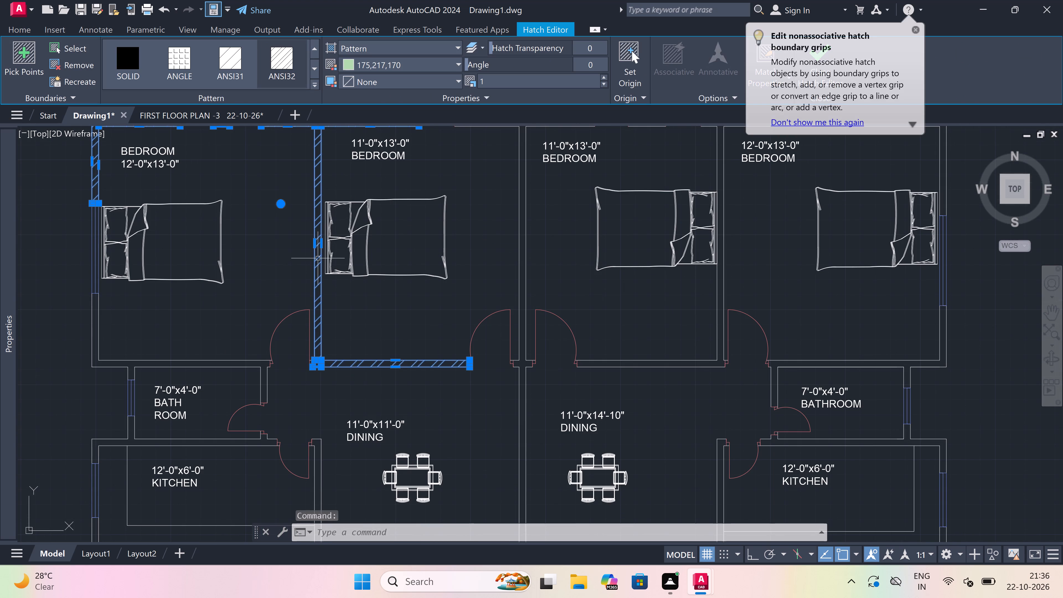
key(Delete)
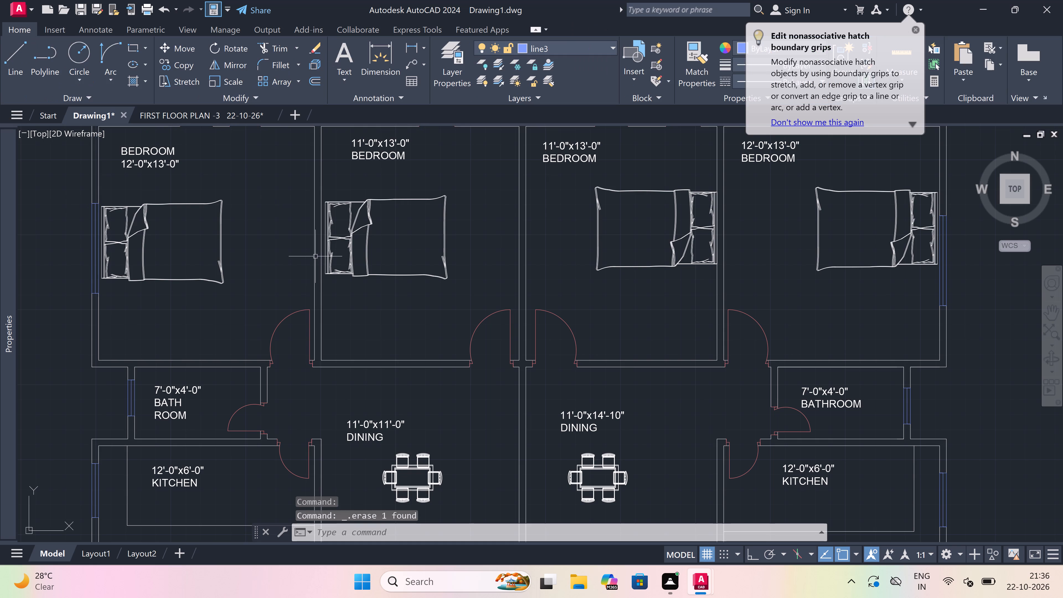
Add the multiline text FIRST FLOOR PLAN below the southern VERANDAs of the floor plan.
scroll(372, 306, down, 7)
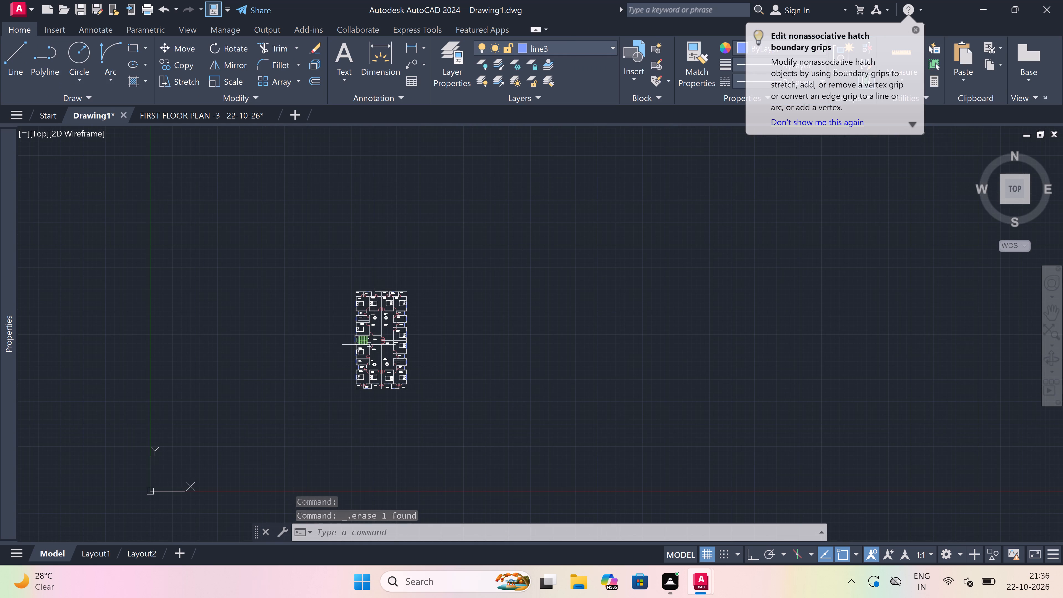
scroll(378, 403, up, 4)
scroll(381, 349, up, 3)
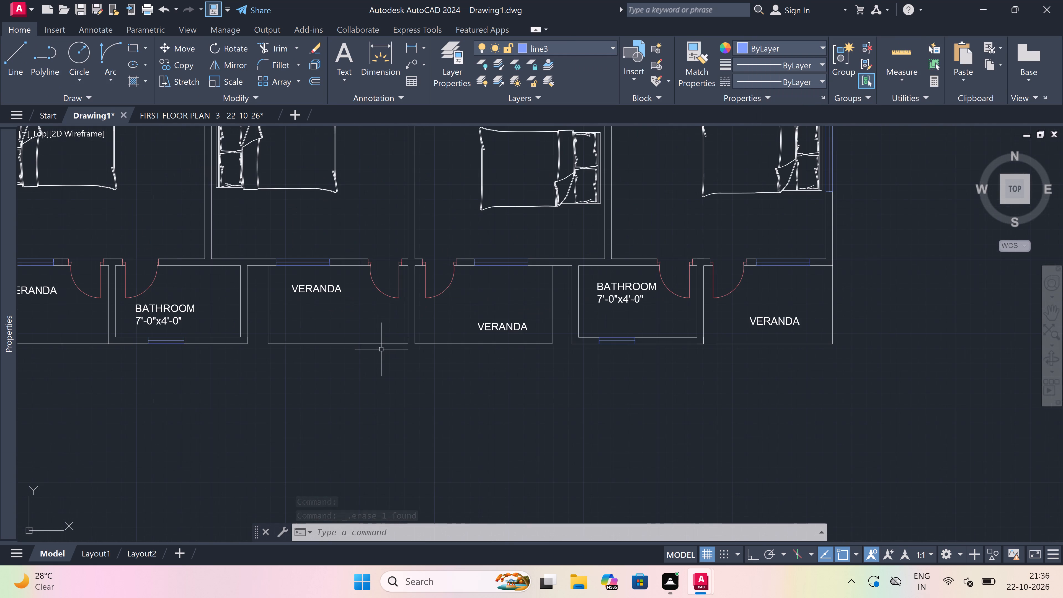
scroll(381, 351, down, 1)
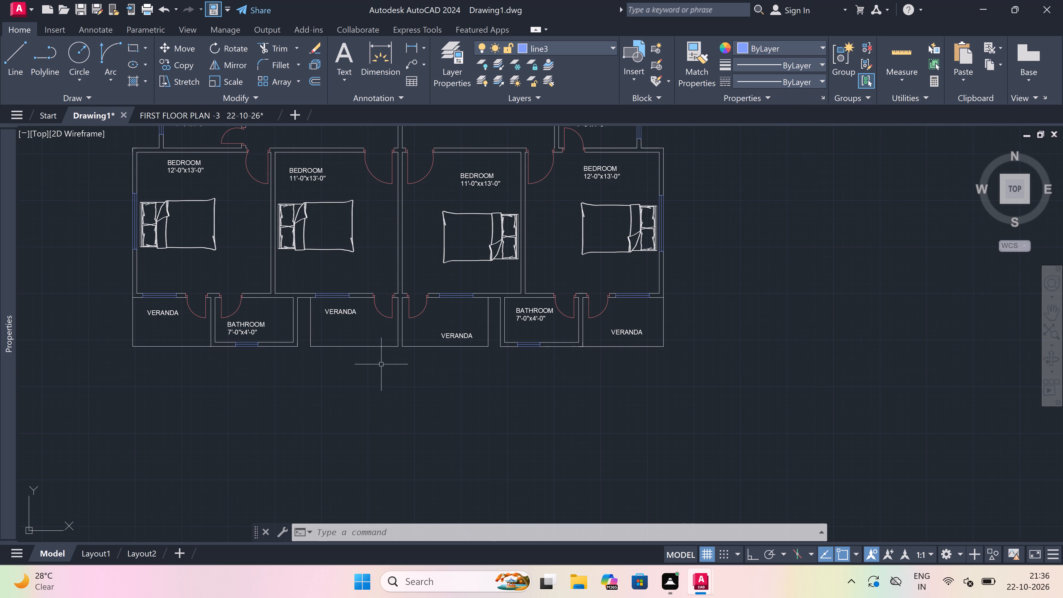
key(m)
text(t)
key(space)
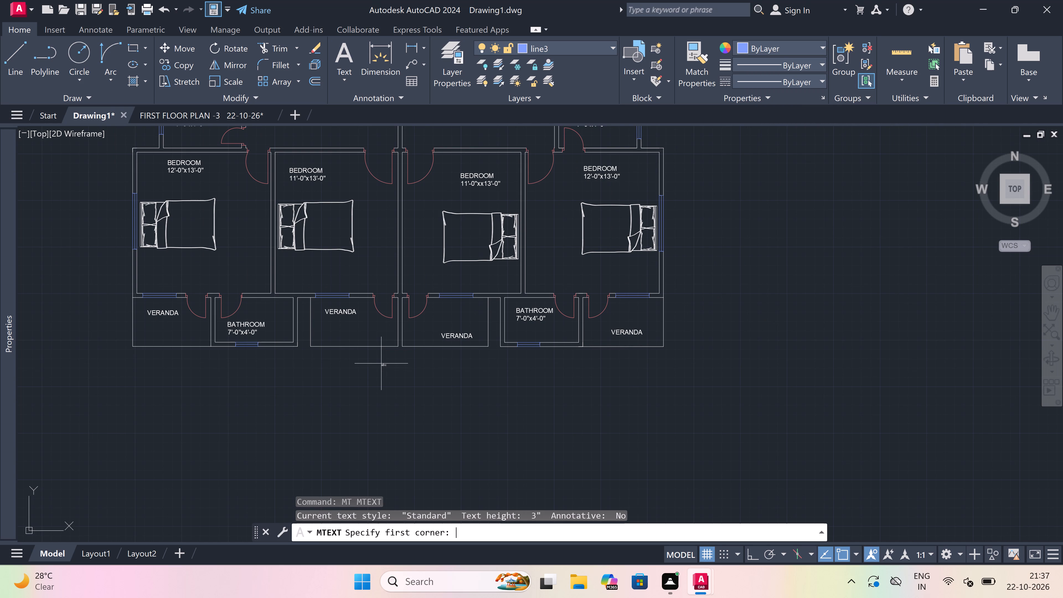
click(268, 377)
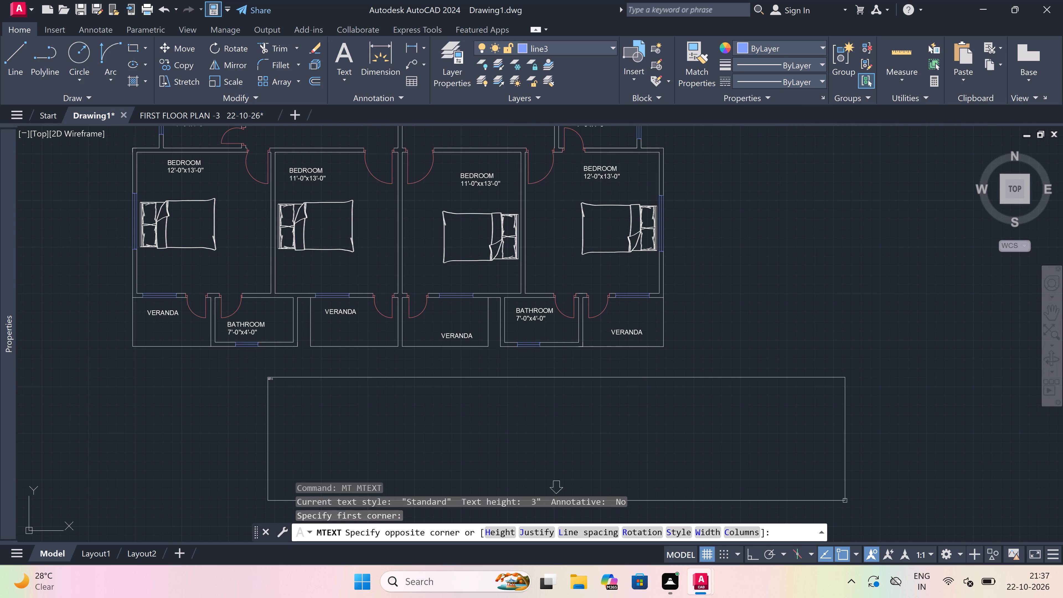
click(947, 428)
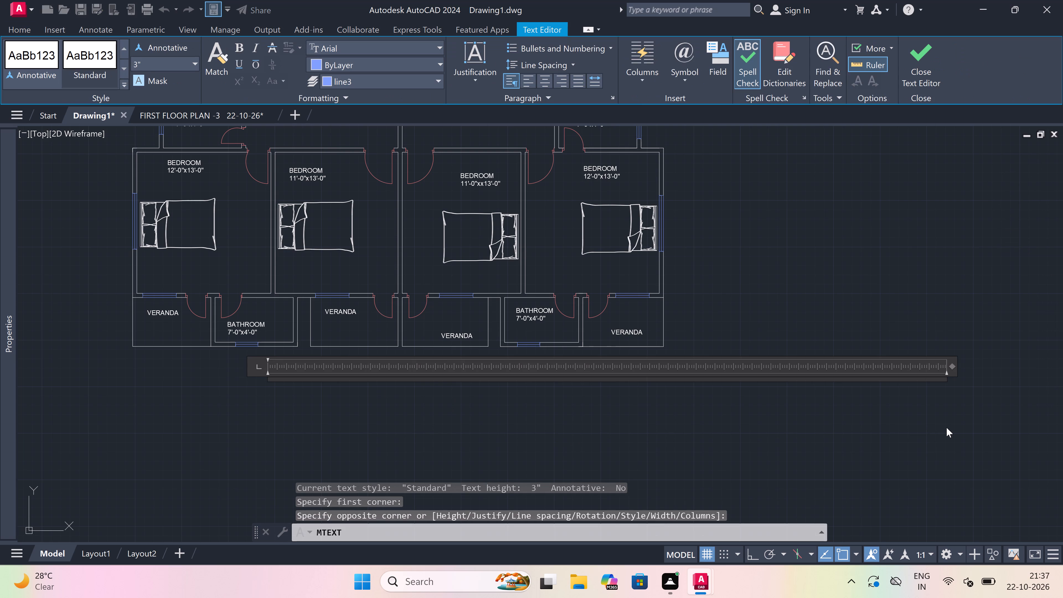
text(FIRST FLOOR PLM)
key(BackSpace)
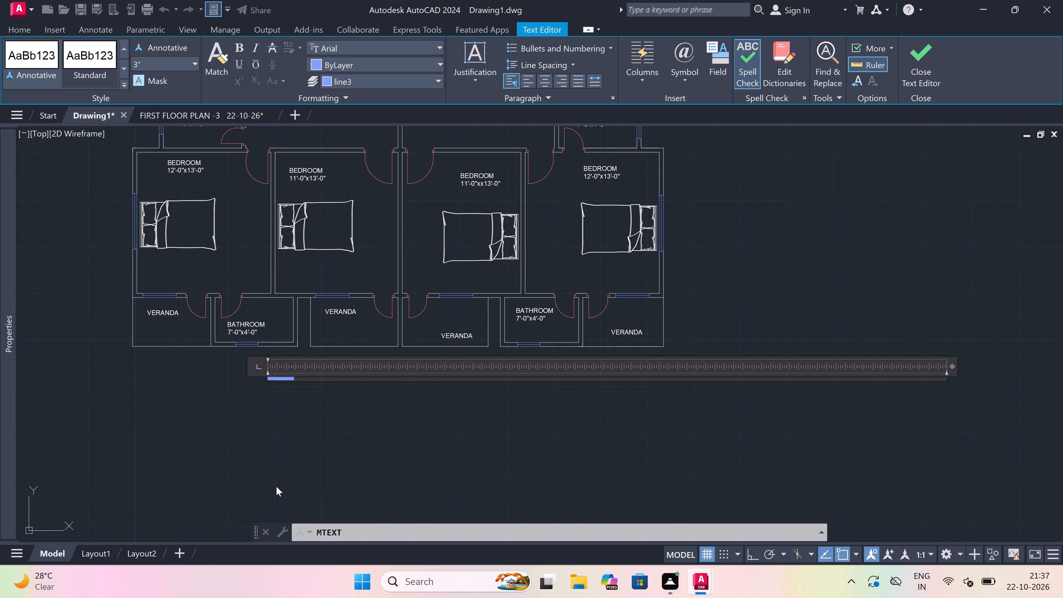
scroll(260, 378, up, 1)
scroll(314, 412, up, 3)
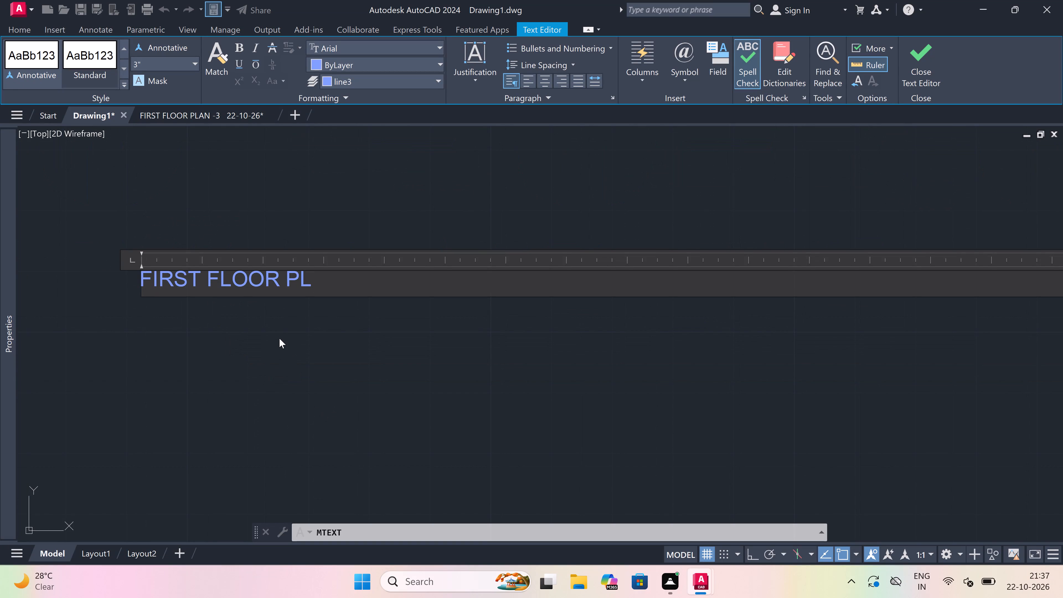
text(AN)
Assign the FIRST FLOOR PLAN text to layer 0 and finish editing it.
click(373, 84)
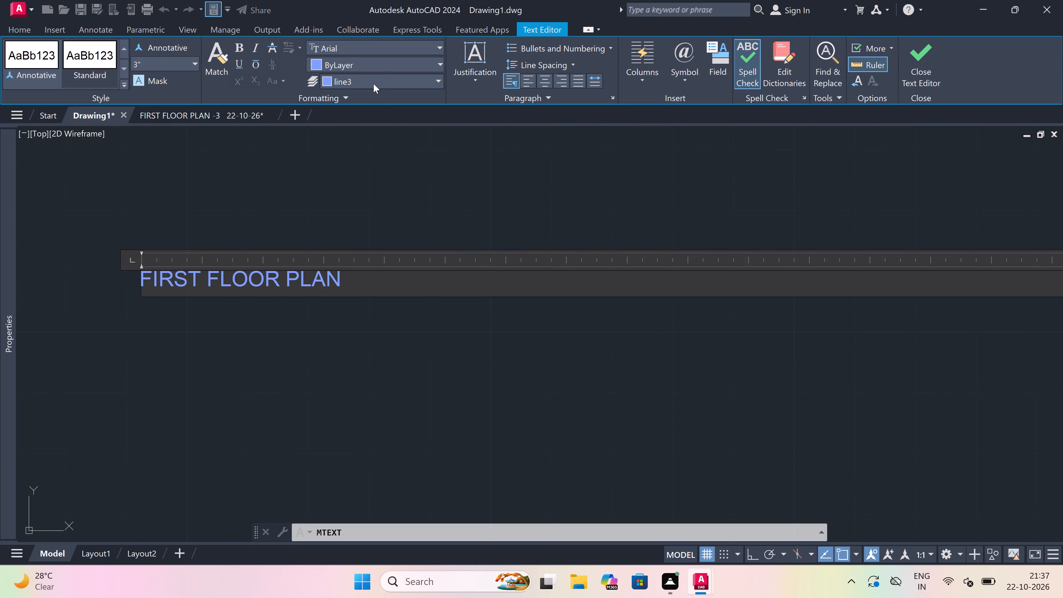
click(363, 117)
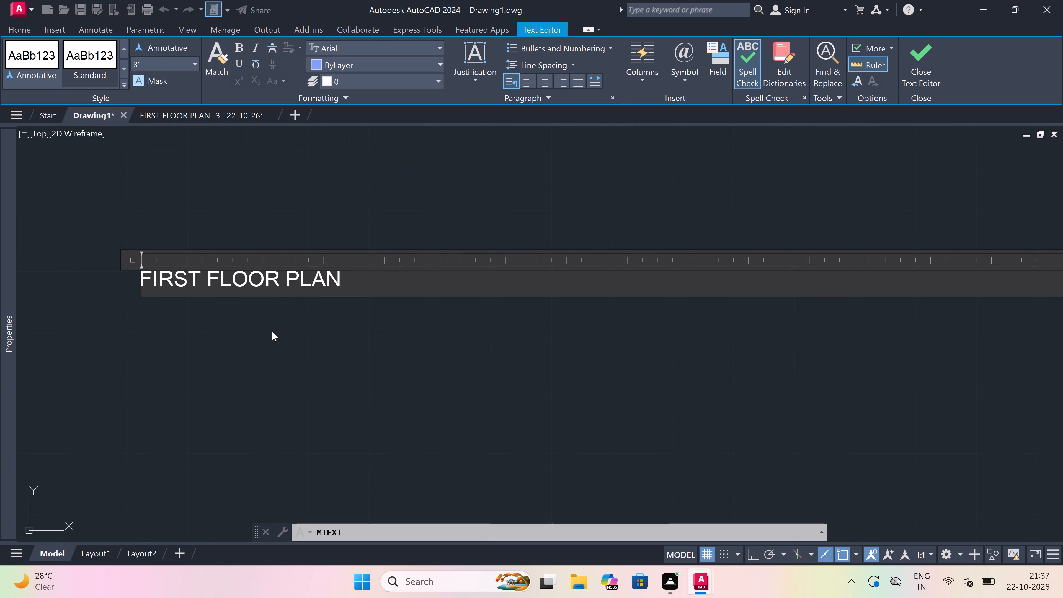
drag(272, 331, 273, 329)
Set the text height of the FIRST FLOOR PLAN title to 1.5'.
drag(411, 187, 397, 197)
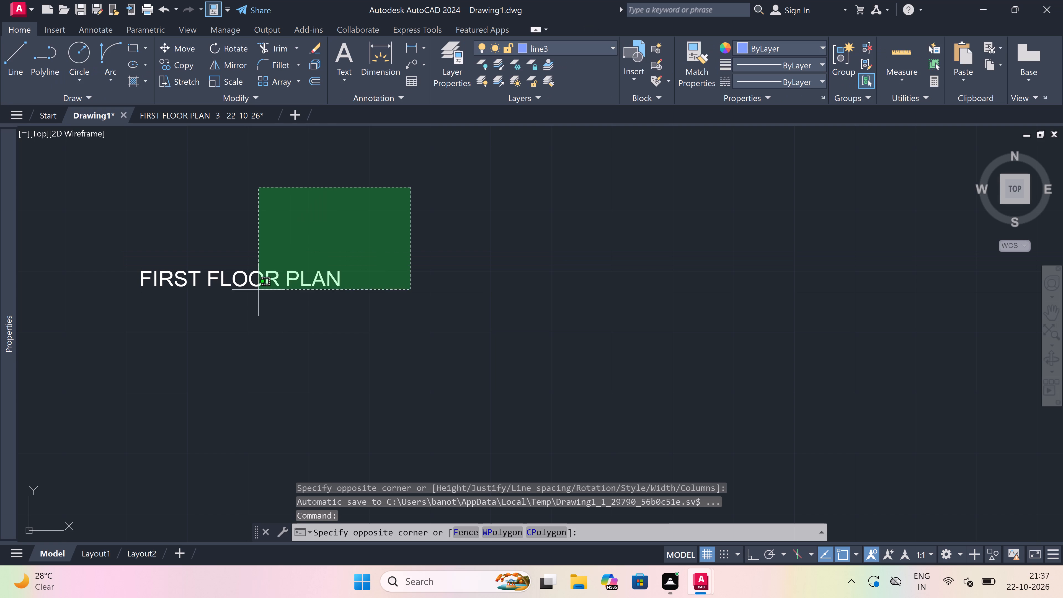
click(241, 306)
right_click(242, 302)
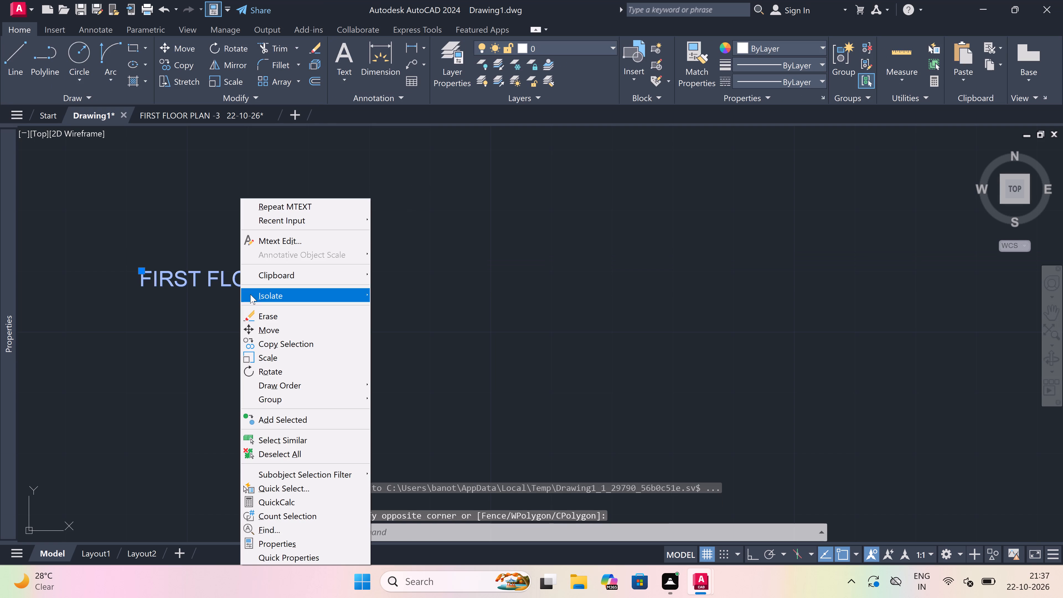
click(274, 547)
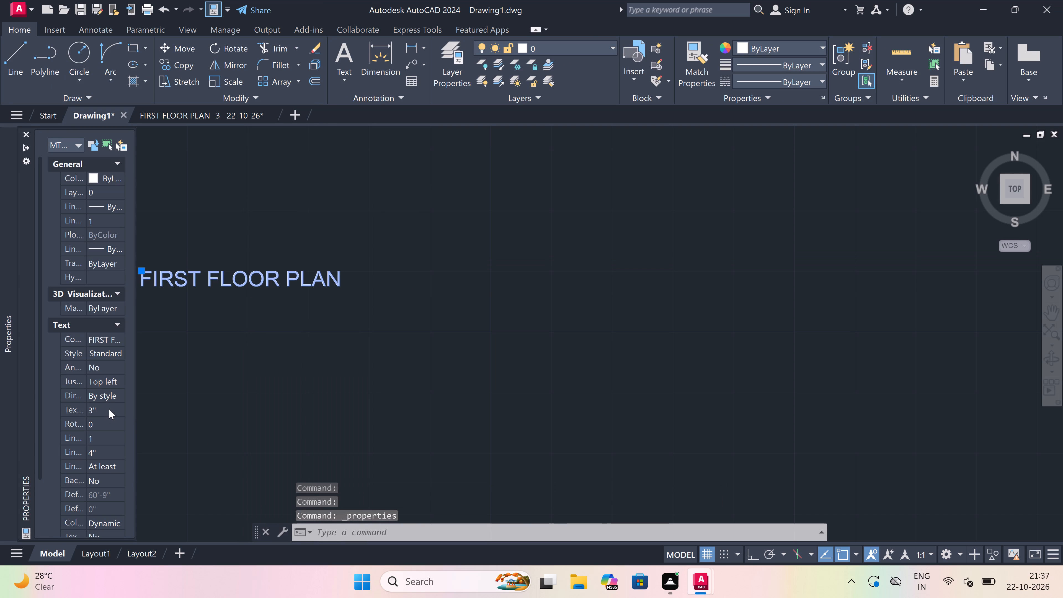
drag(109, 409, 112, 409)
key(BackSpace)
key(BackSpace)
text(1.)
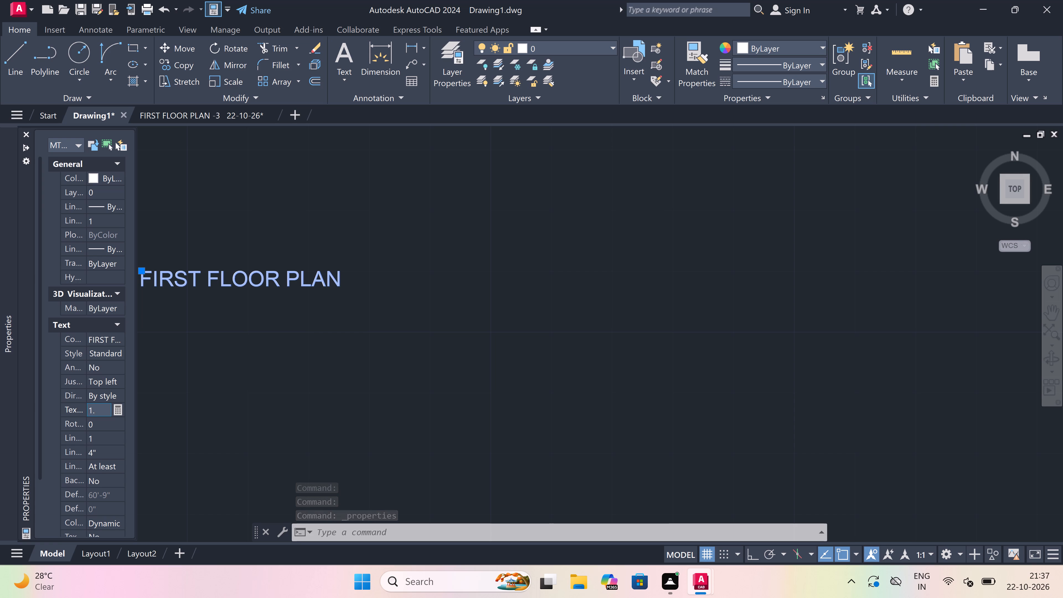
text(5')
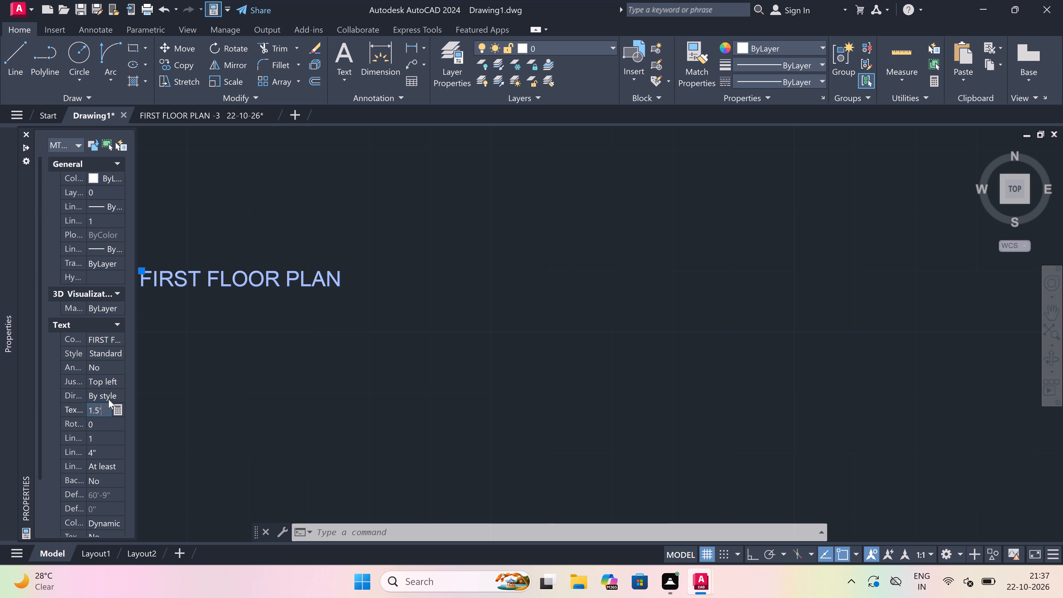
click(236, 341)
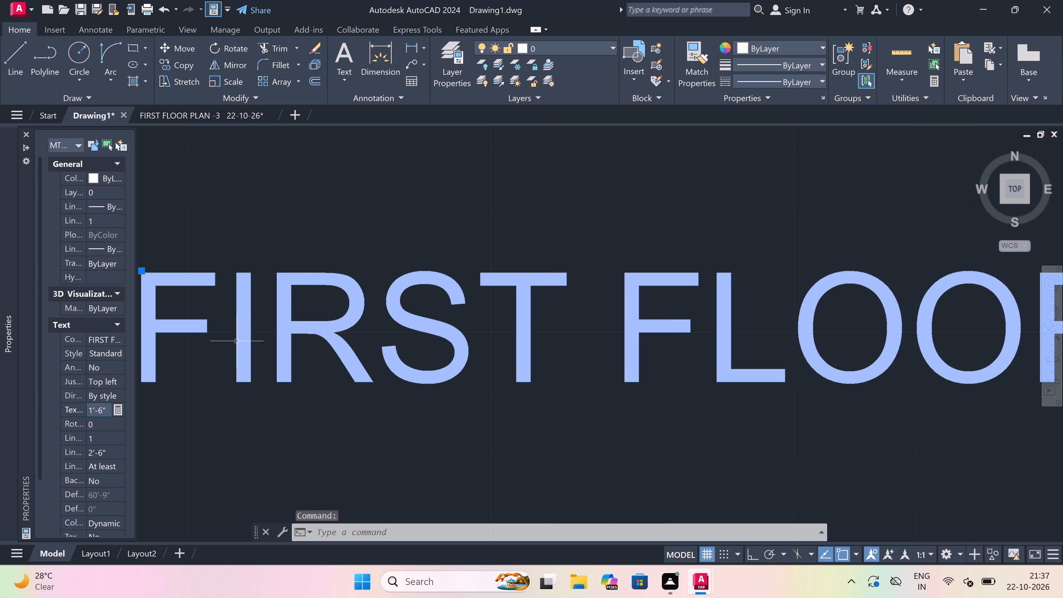
scroll(265, 342, down, 7)
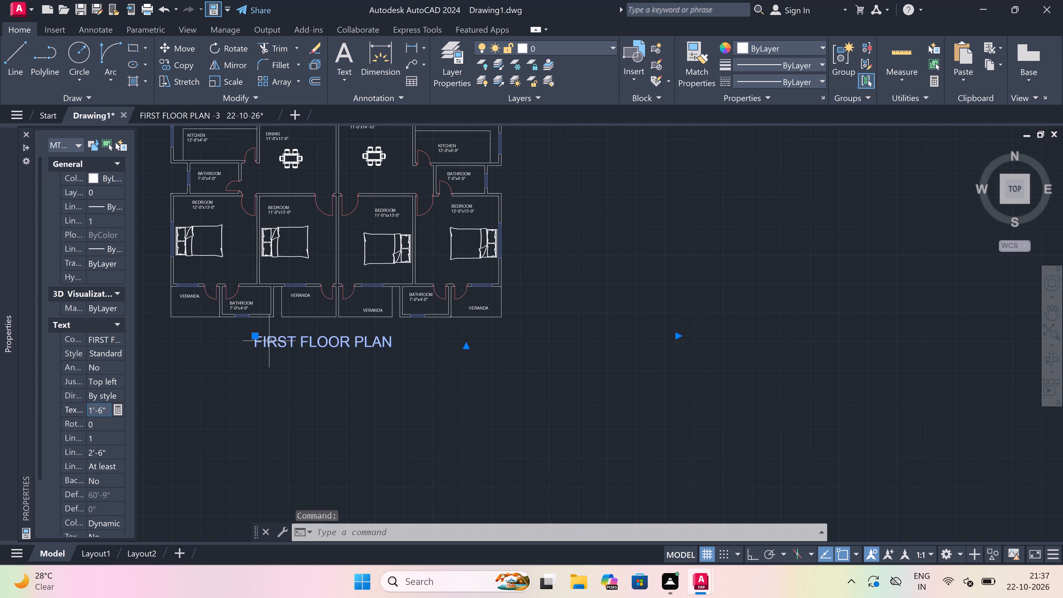
key(Escape)
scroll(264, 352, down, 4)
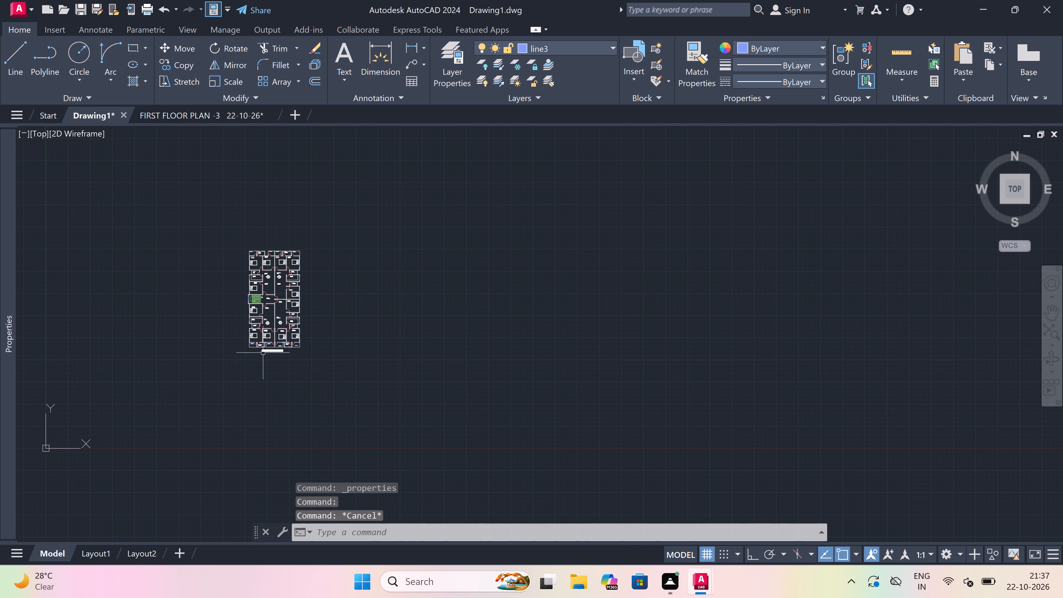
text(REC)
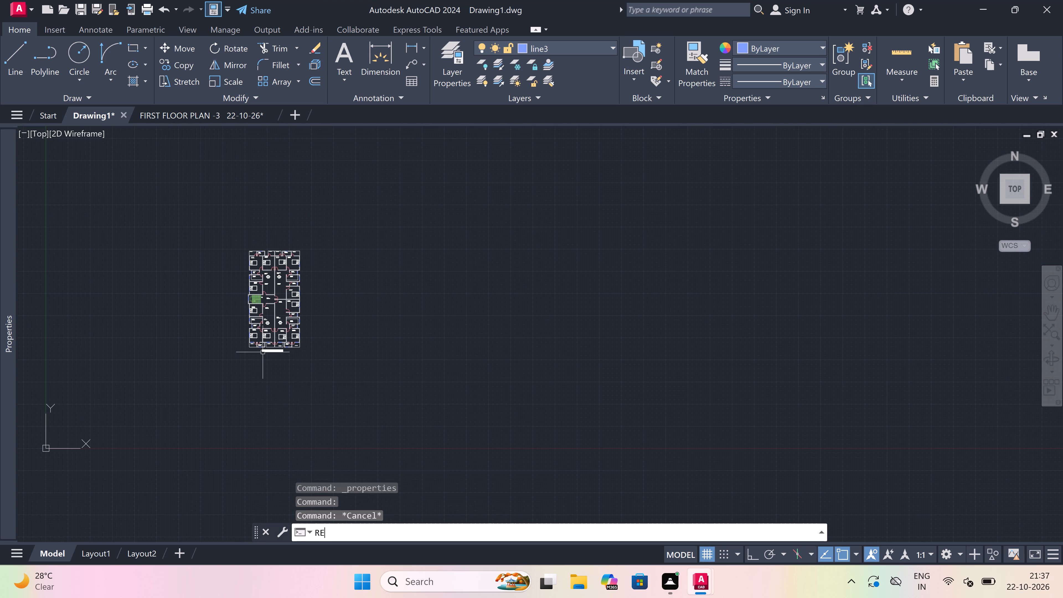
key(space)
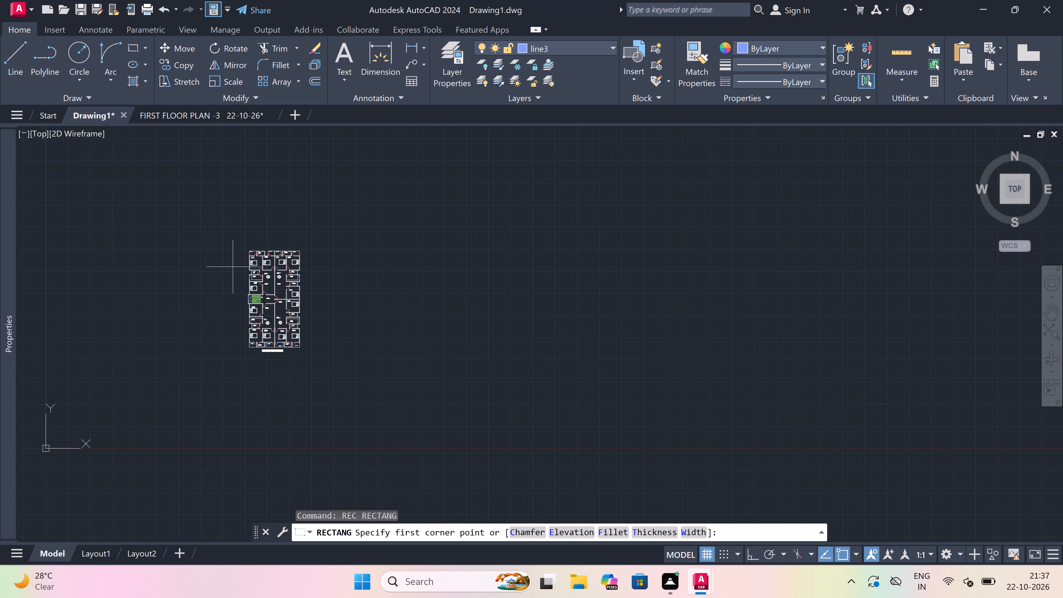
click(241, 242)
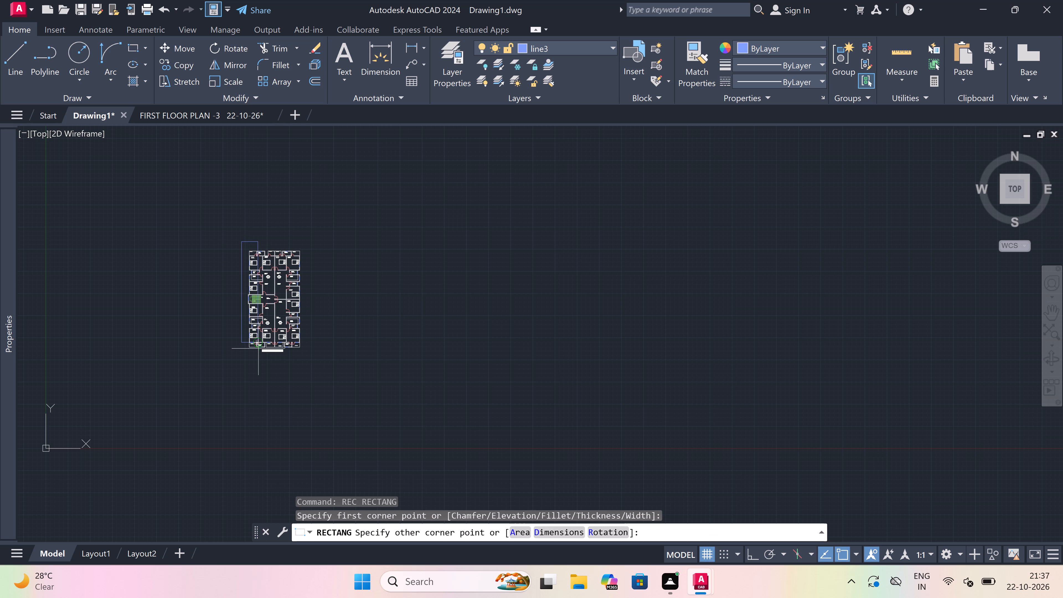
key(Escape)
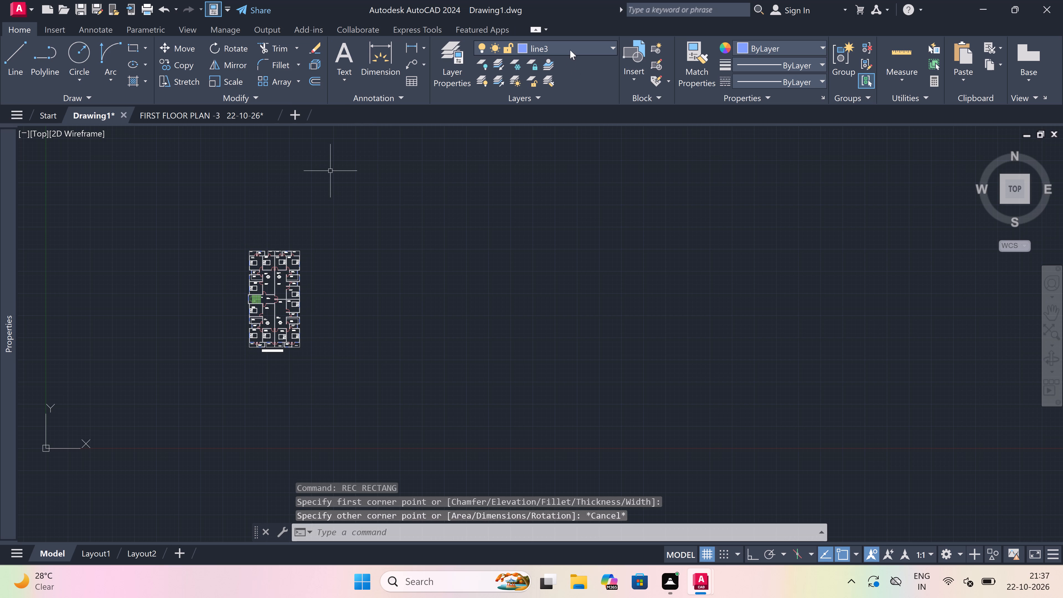
Draw a rectangle on layer 0 framing the whole floor plan together with its FIRST FLOOR PLAN title.
click(569, 43)
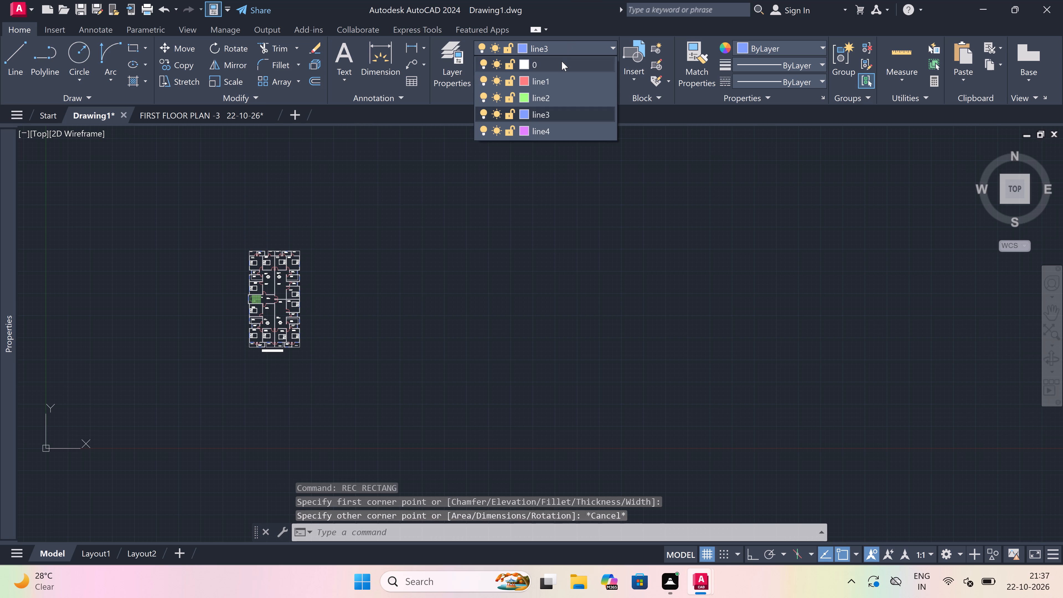
click(561, 63)
key(space)
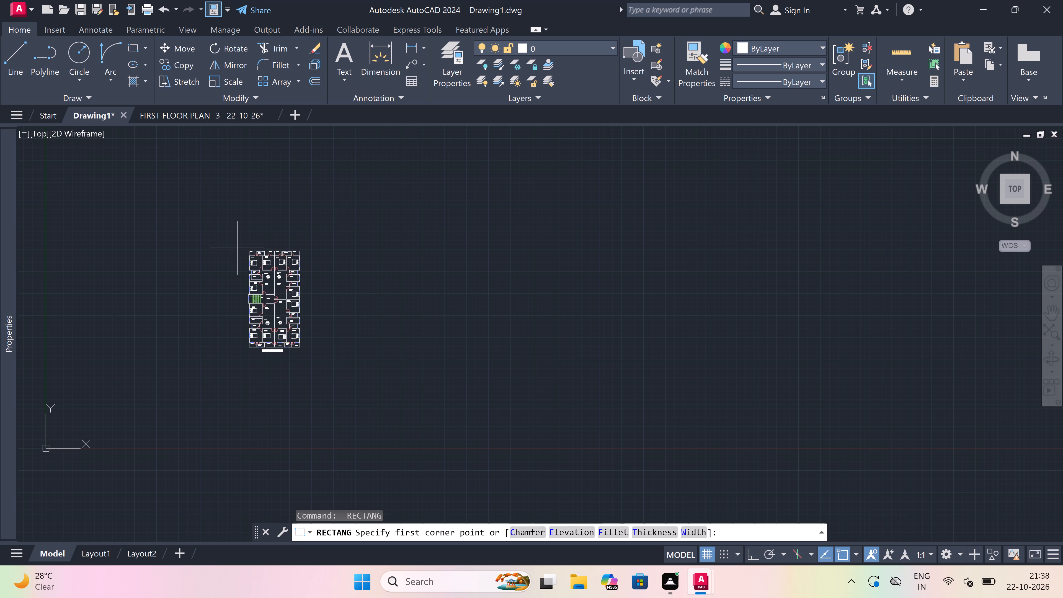
click(237, 247)
scroll(278, 314, up, 2)
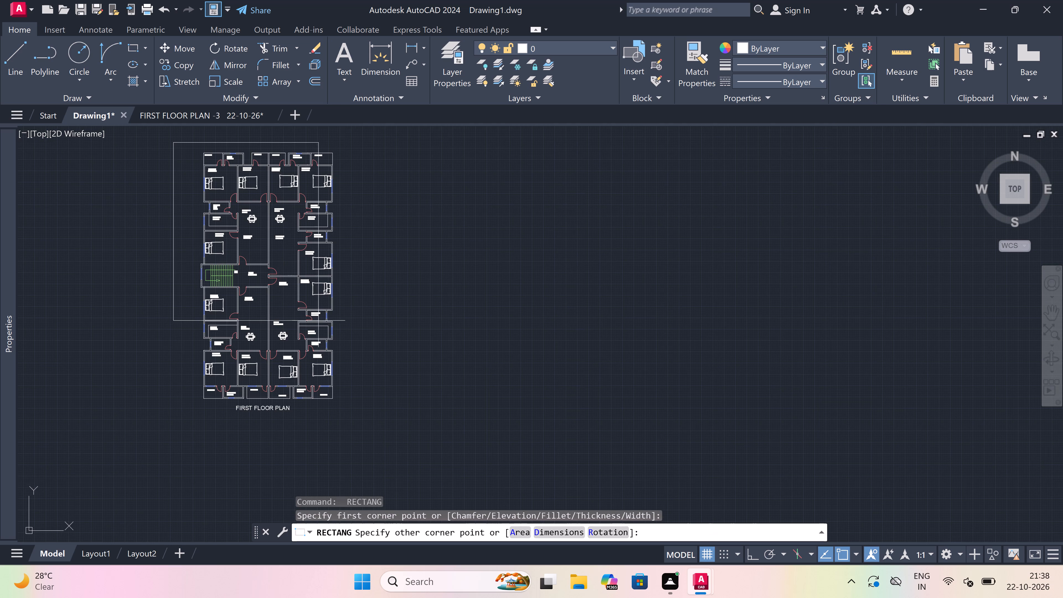
click(358, 421)
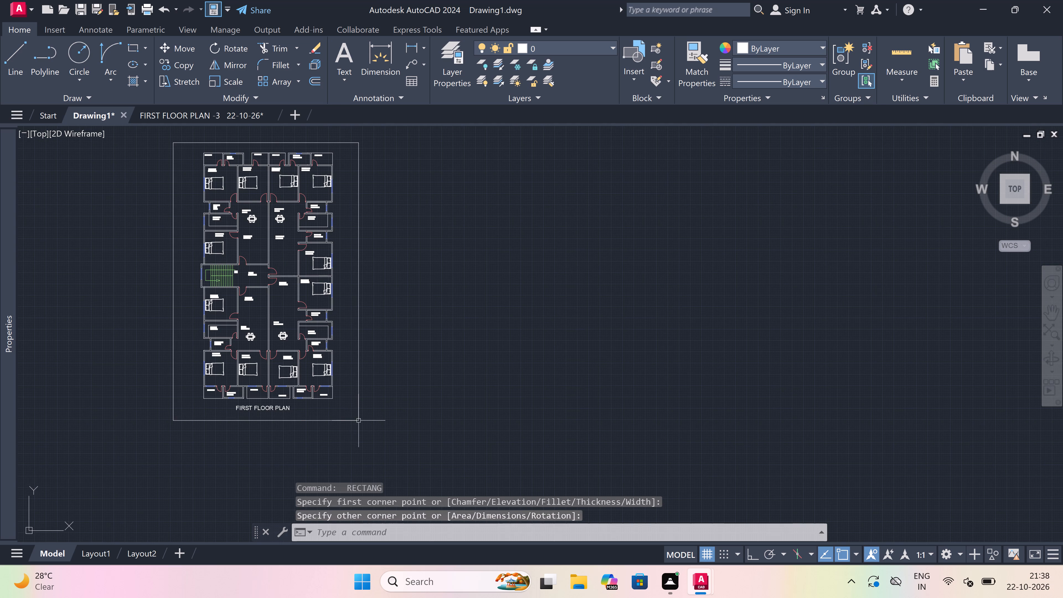
Underline the FIRST FLOOR PLAN title with a horizontal line about 22' long, drawn with Ortho on and extending slightly past the text.
scroll(246, 410, up, 4)
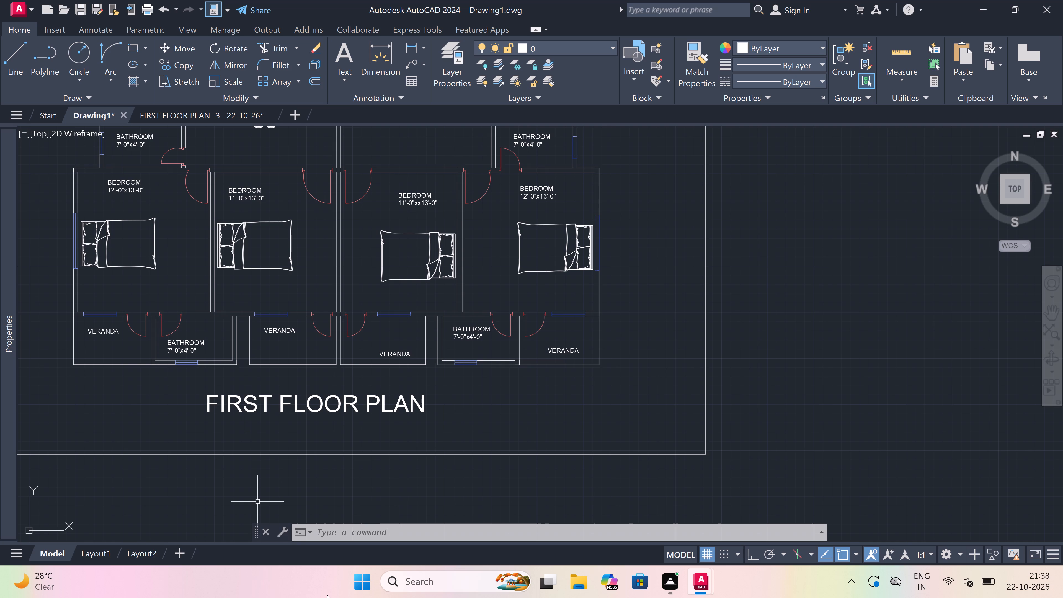
scroll(812, 597, down, 1)
scroll(1024, 452, down, 2)
scroll(860, 435, up, 3)
scroll(10, 439, down, 2)
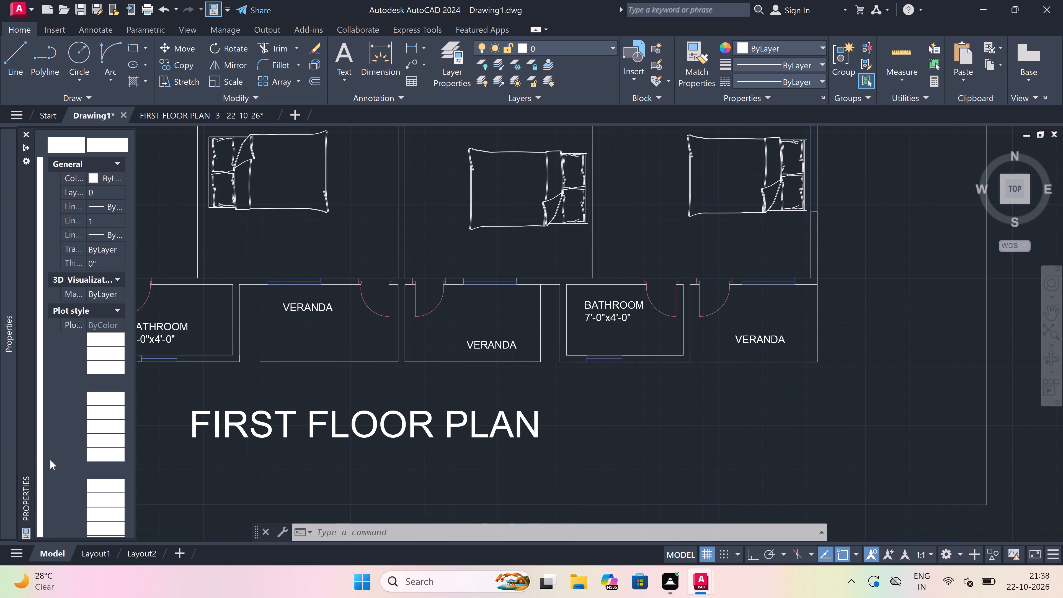
scroll(181, 471, down, 2)
scroll(175, 466, up, 5)
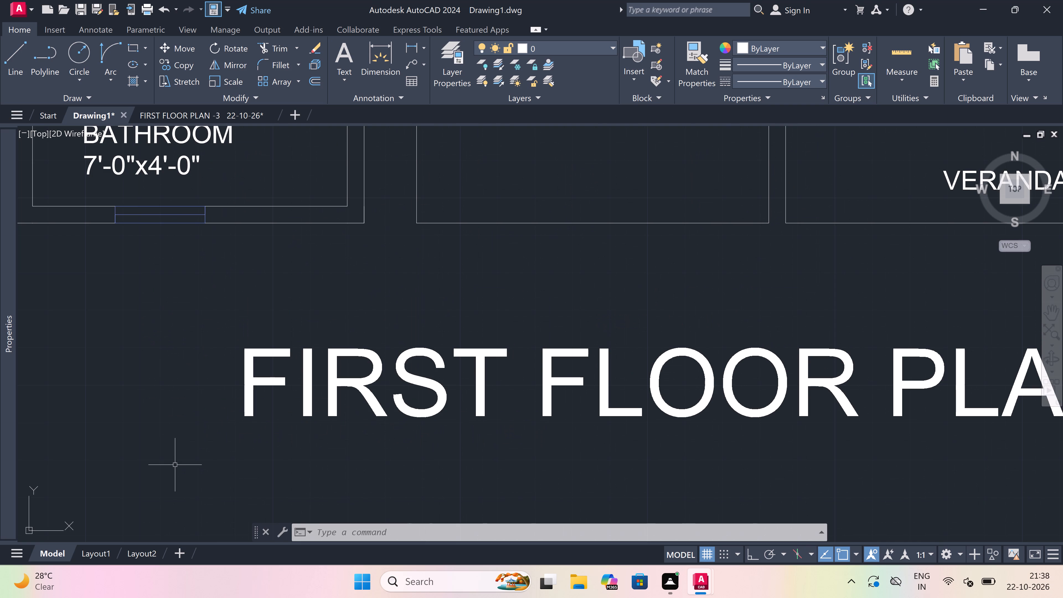
key(l)
key(space)
drag(189, 450, 336, 475)
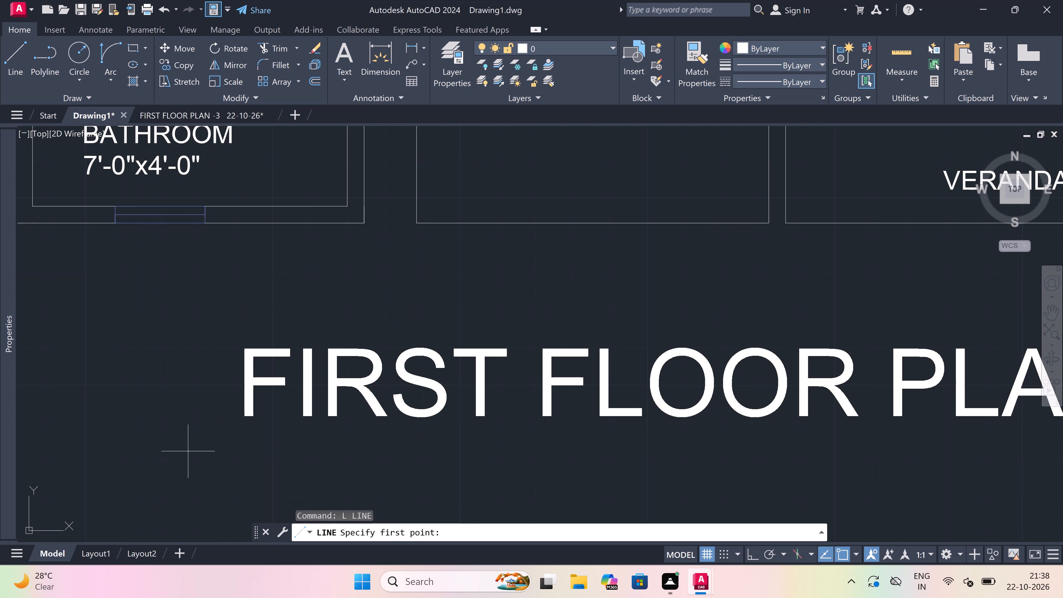
key(F8)
scroll(595, 445, down, 4)
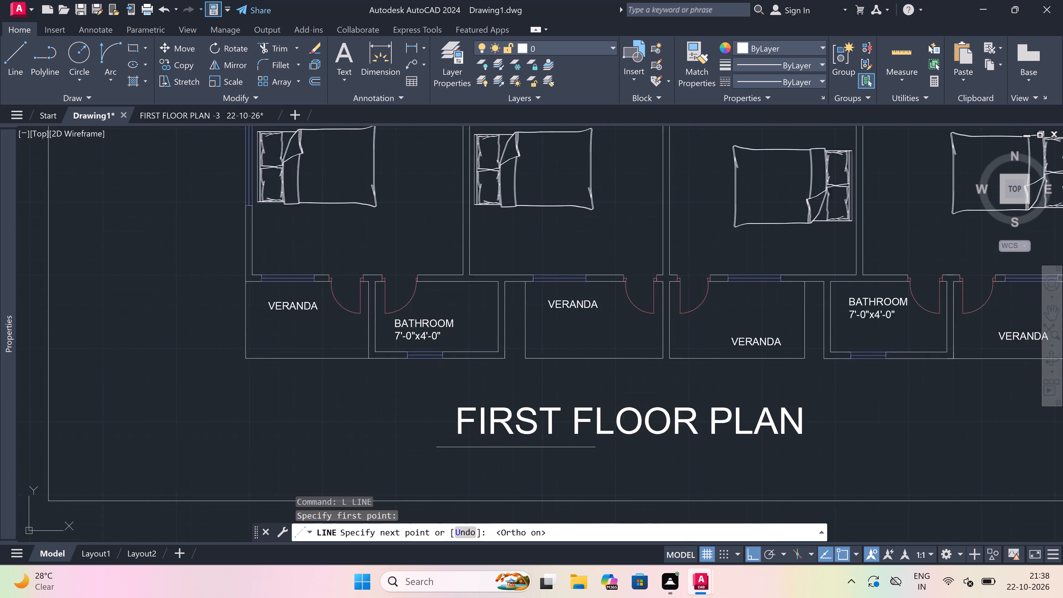
scroll(704, 471, up, 3)
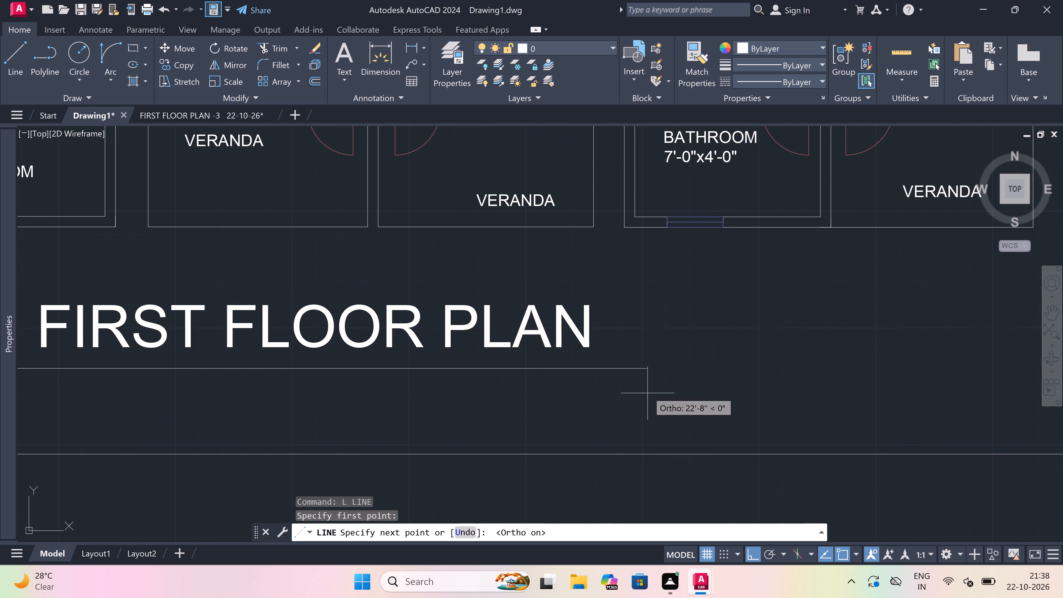
drag(631, 364, 634, 364)
key(Escape)
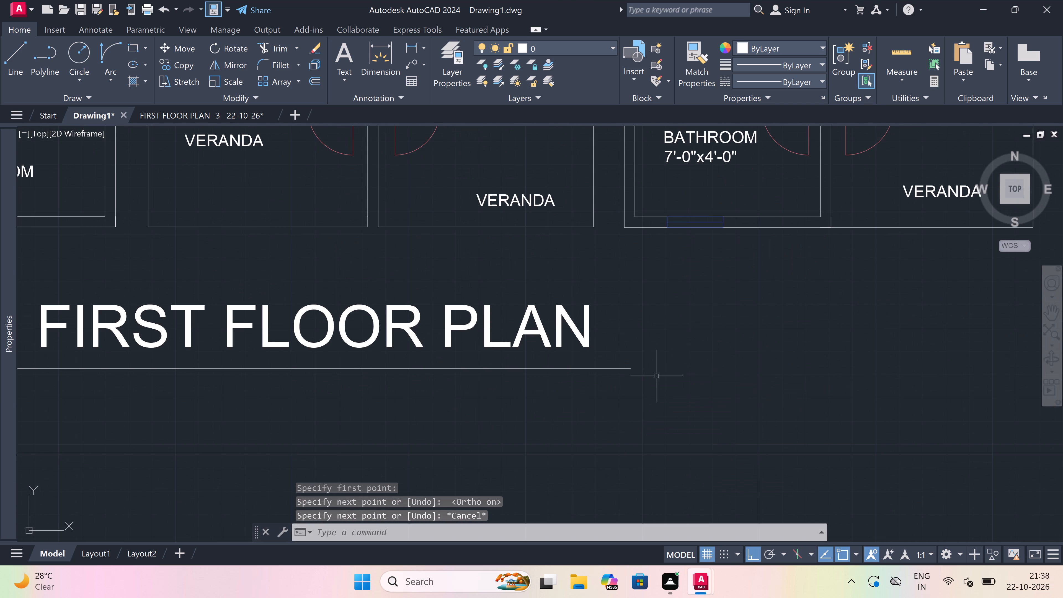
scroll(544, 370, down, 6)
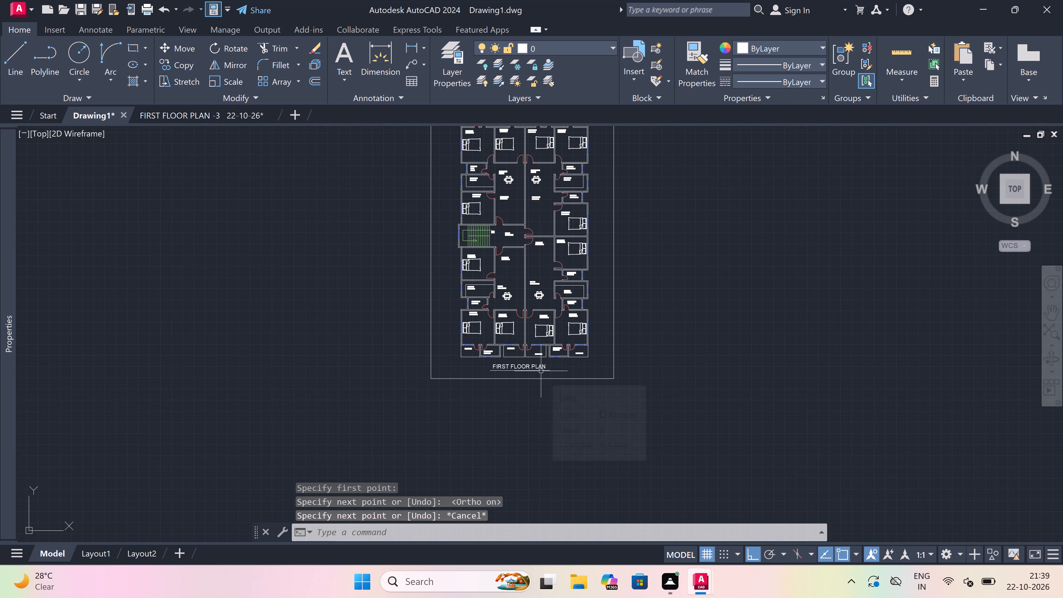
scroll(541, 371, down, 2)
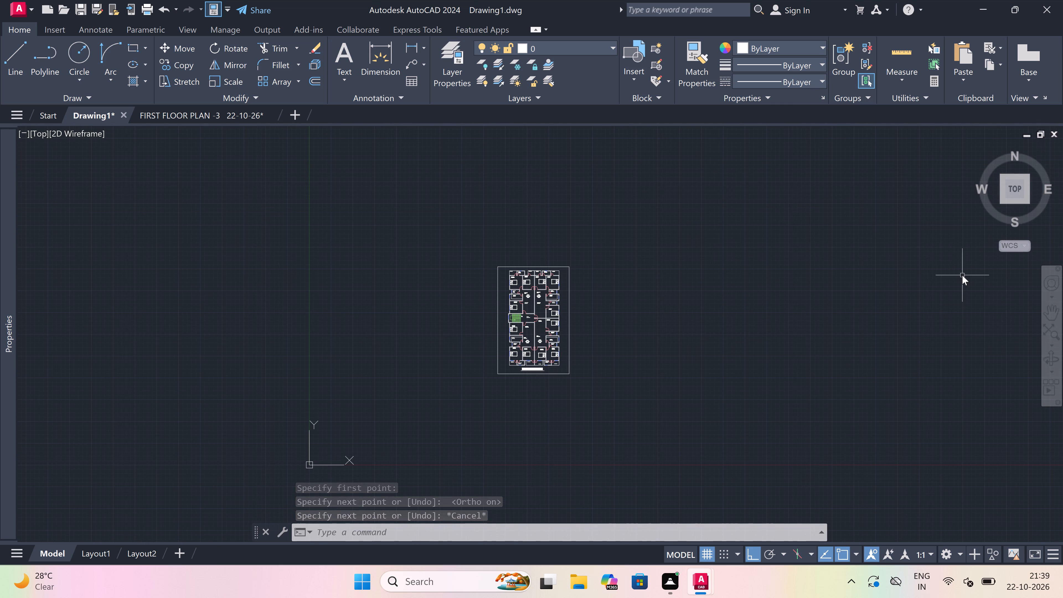
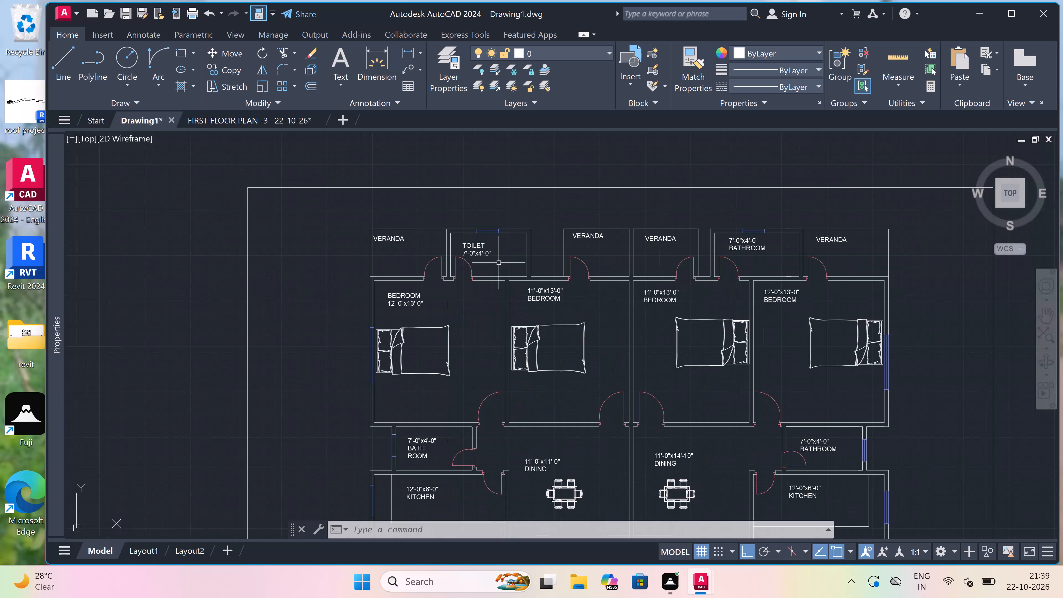
Examine the first floor plan, including the verandas, bedrooms and the existing doors and windows.
scroll(512, 309, down, 3)
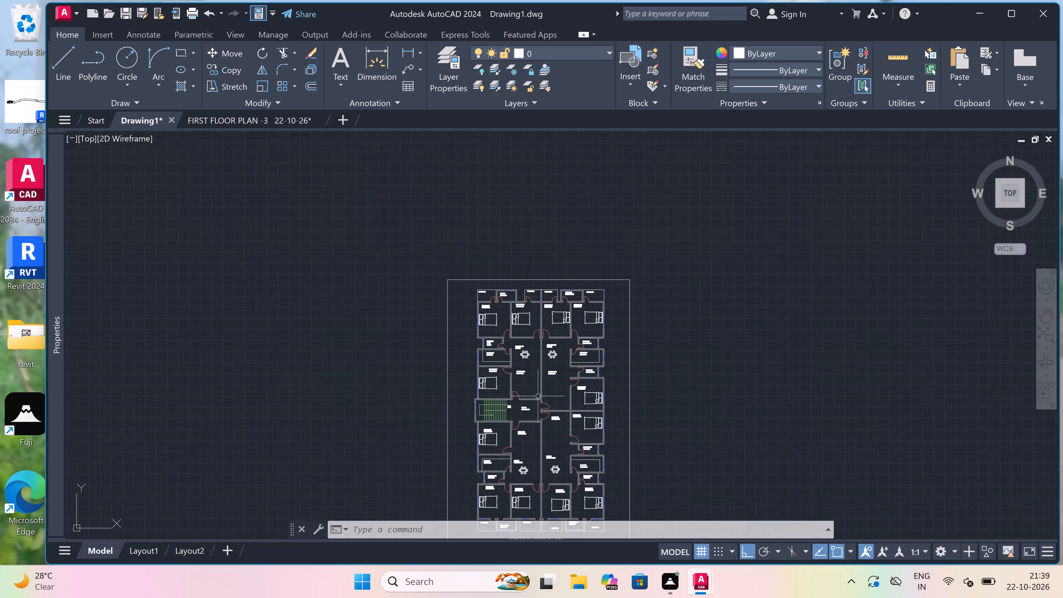
scroll(540, 396, down, 1)
scroll(553, 453, up, 3)
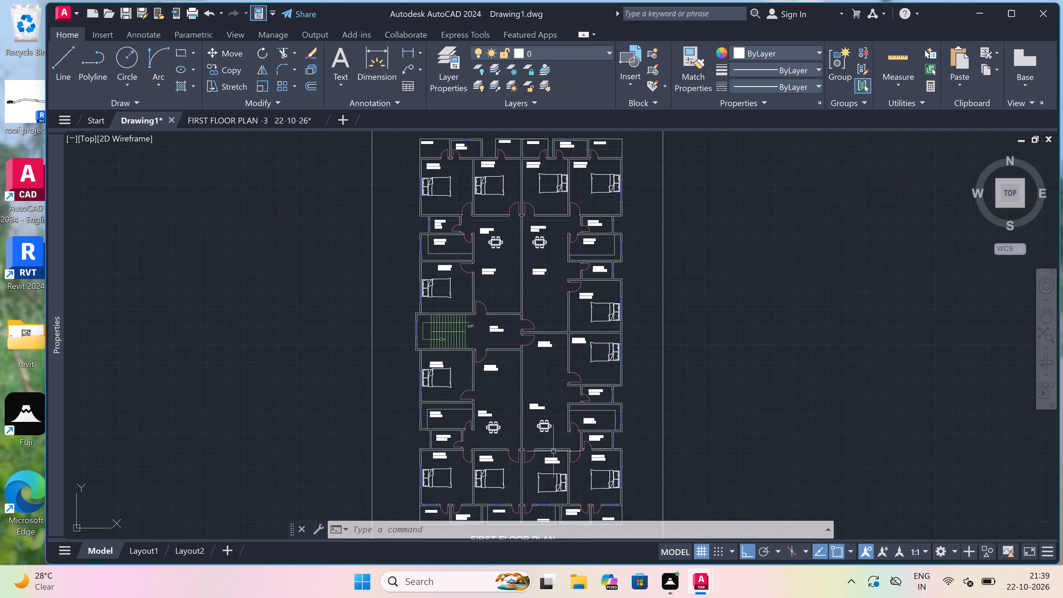
scroll(499, 362, down, 1)
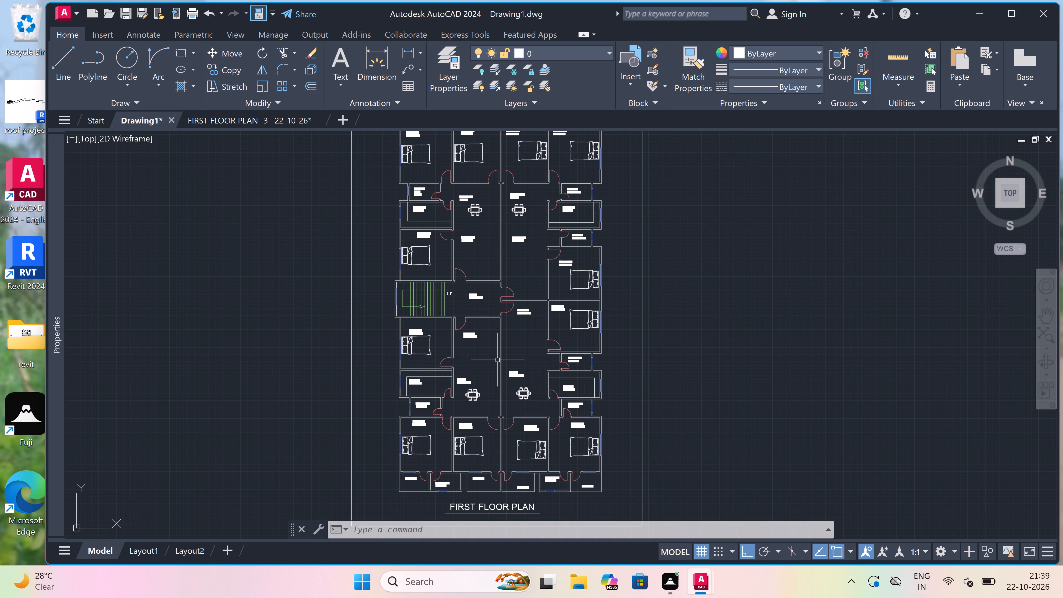
scroll(495, 358, down, 1)
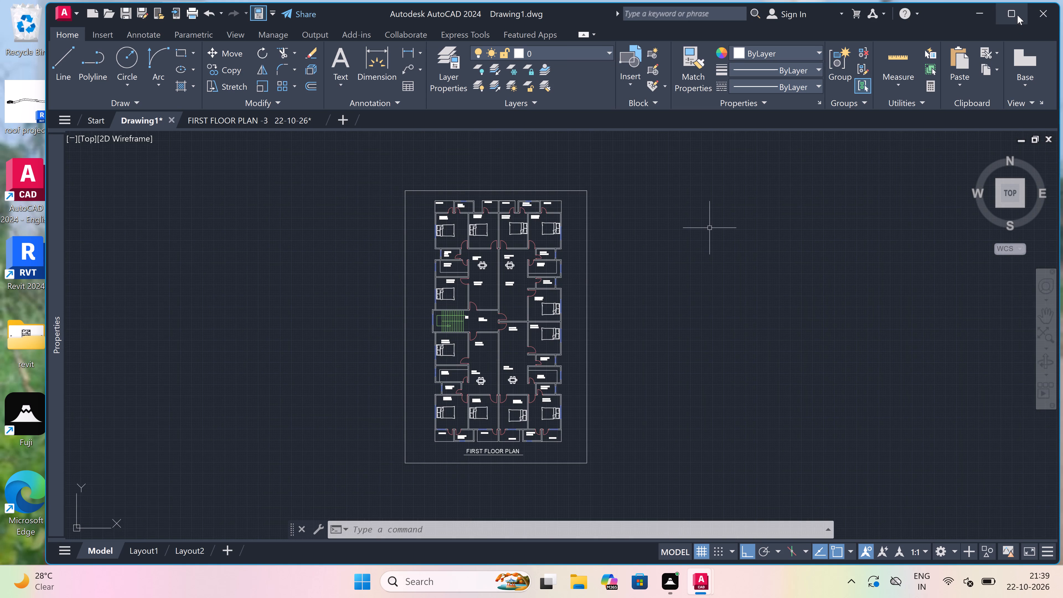
click(1017, 14)
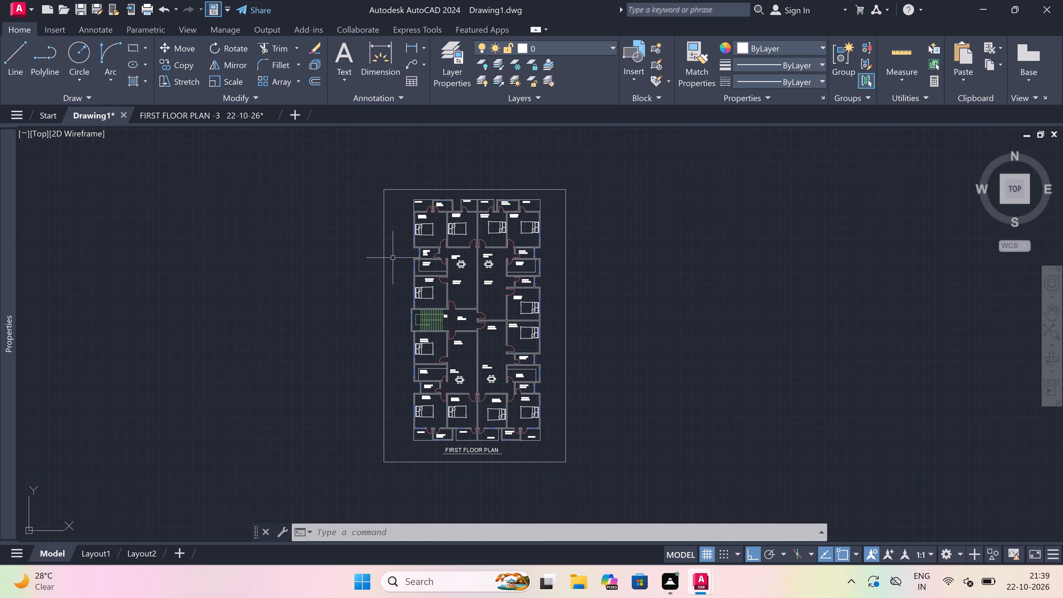
scroll(443, 219, up, 3)
scroll(443, 219, down, 3)
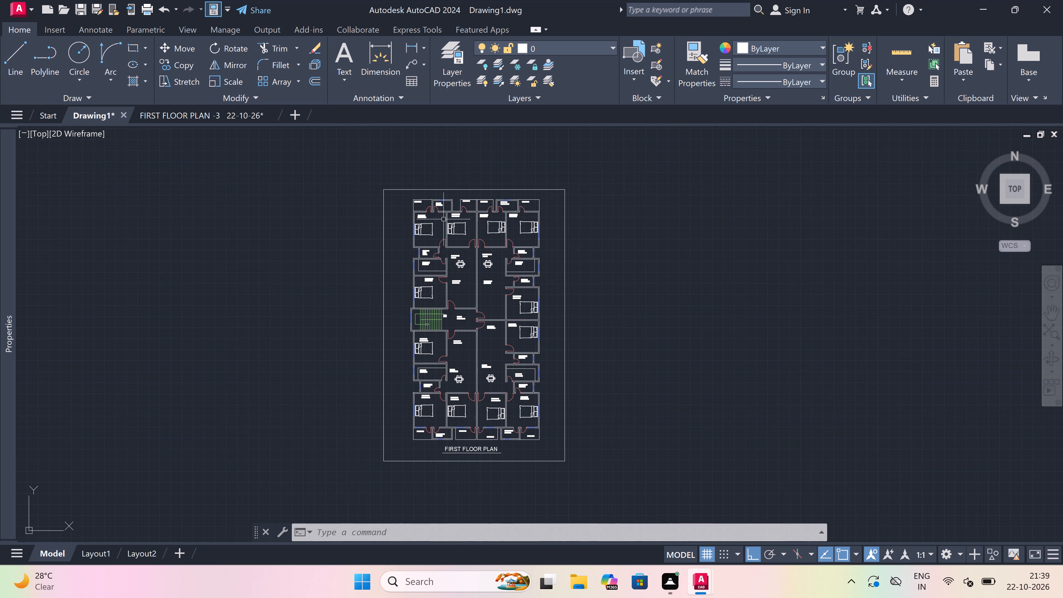
scroll(452, 359, up, 3)
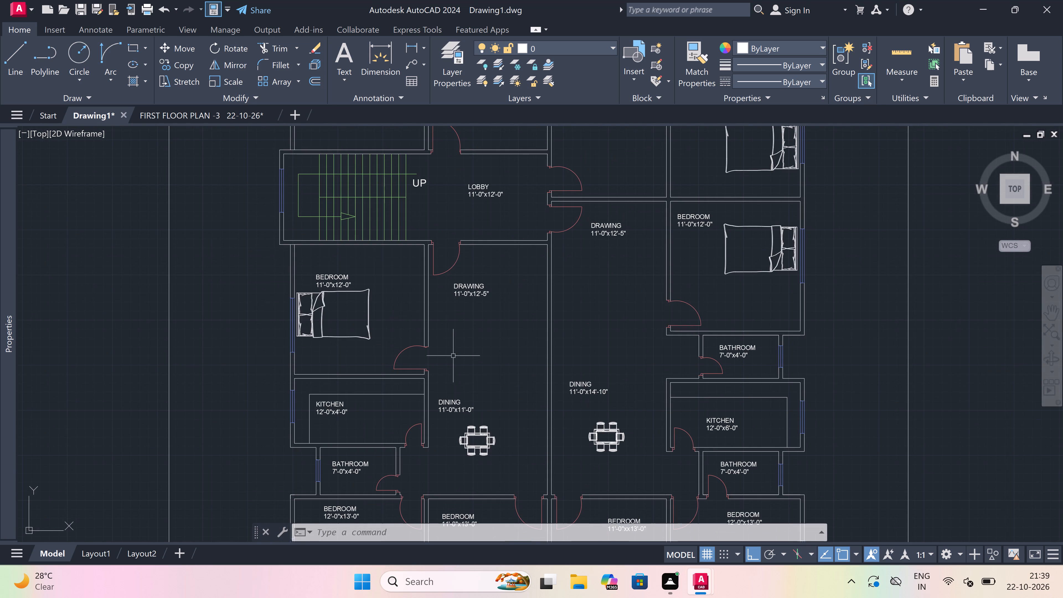
scroll(456, 311, down, 3)
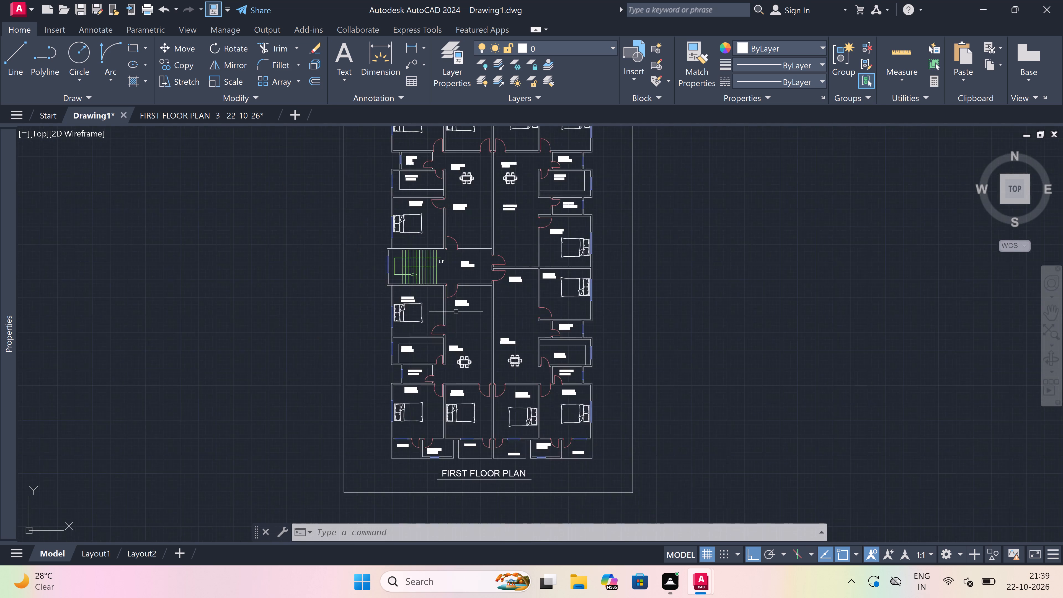
scroll(456, 311, down, 1)
scroll(455, 336, up, 4)
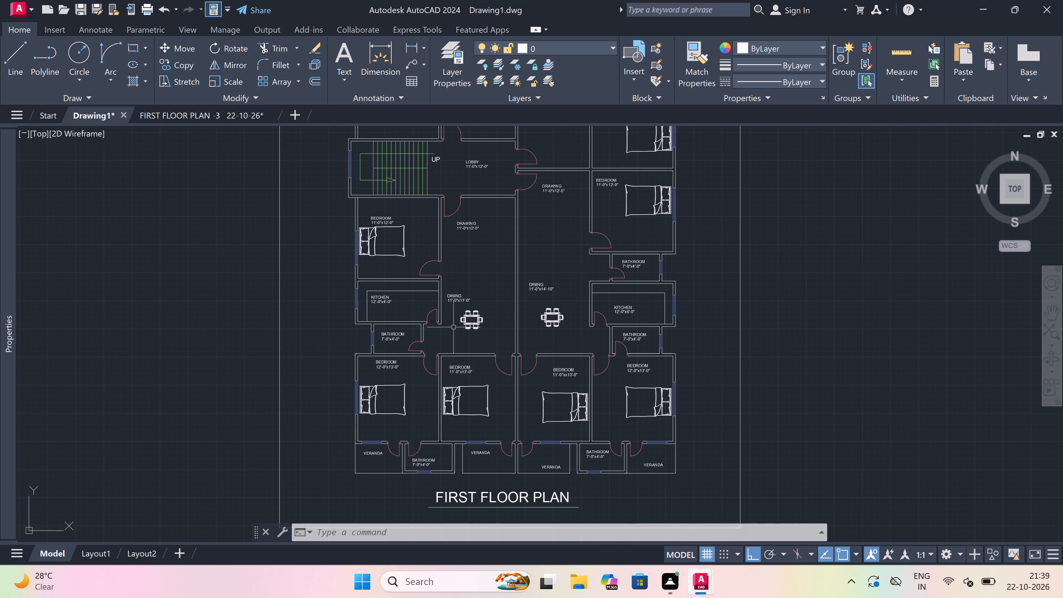
scroll(455, 327, down, 4)
scroll(472, 265, up, 3)
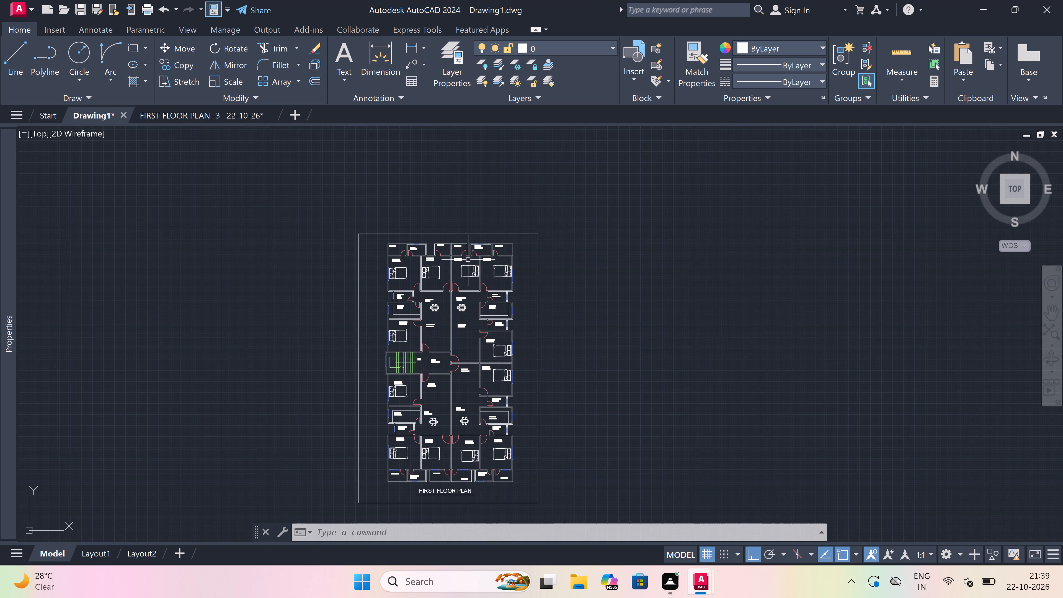
scroll(440, 247, up, 3)
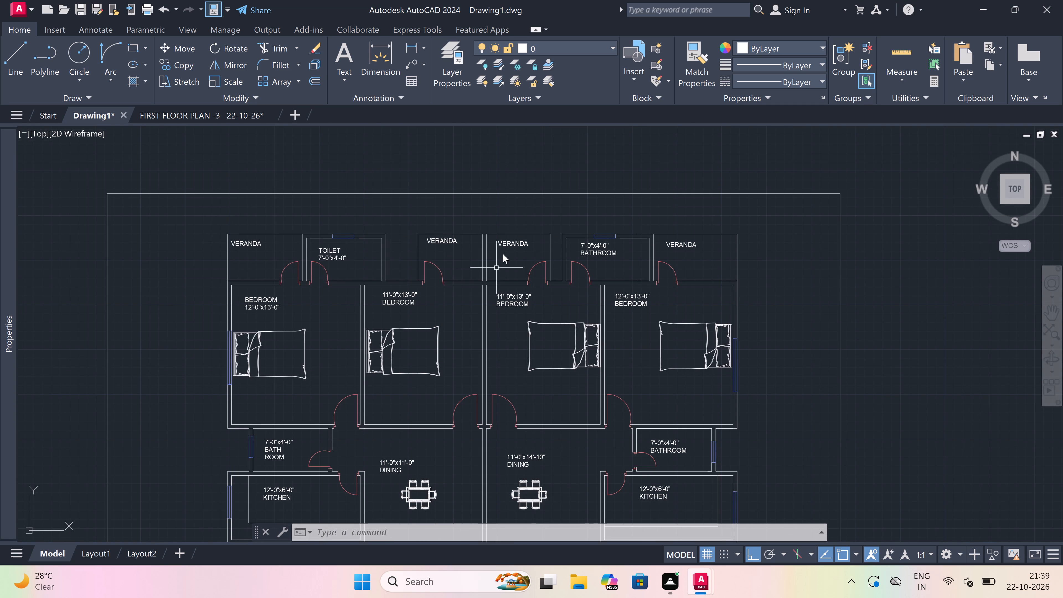
On layer line3, draw a 3' window centreline with jamb lines across the wall between the northeast 12'-0"x13'-0" bedroom and its veranda.
click(583, 51)
click(574, 113)
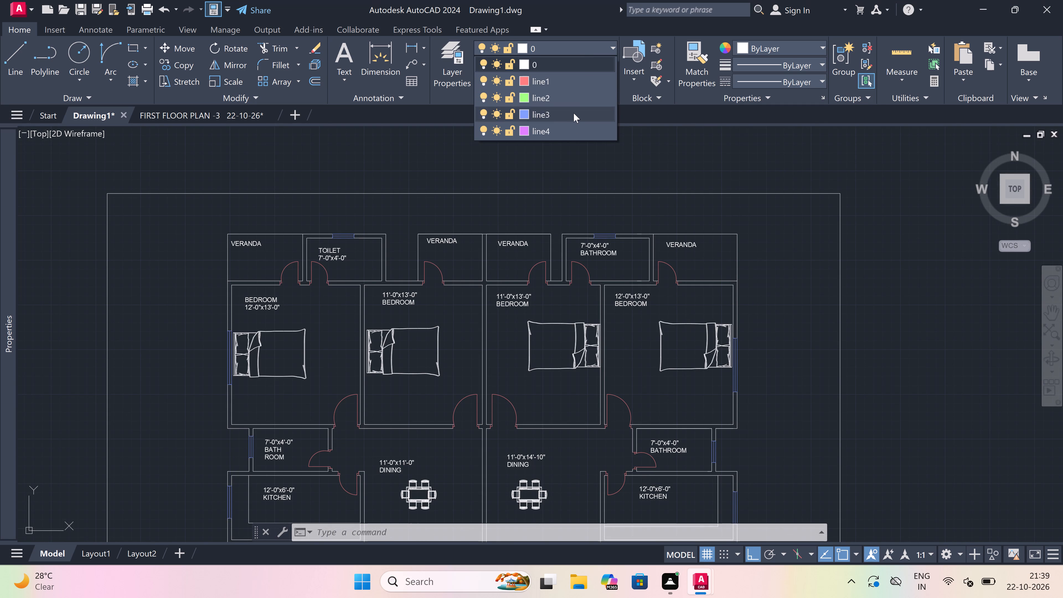
key(l)
key(space)
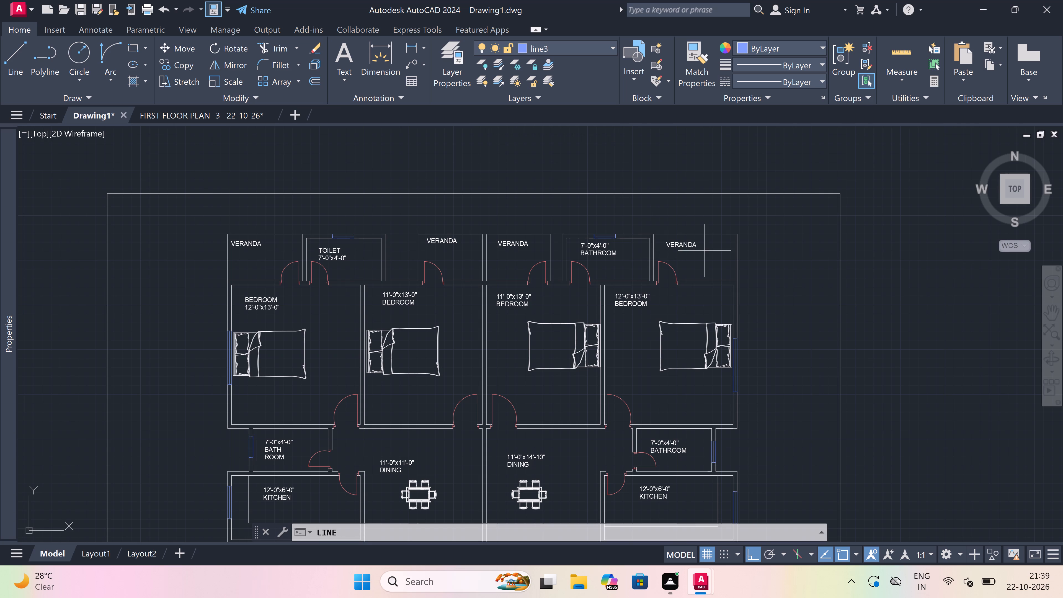
scroll(705, 251, up, 2)
scroll(659, 333, up, 2)
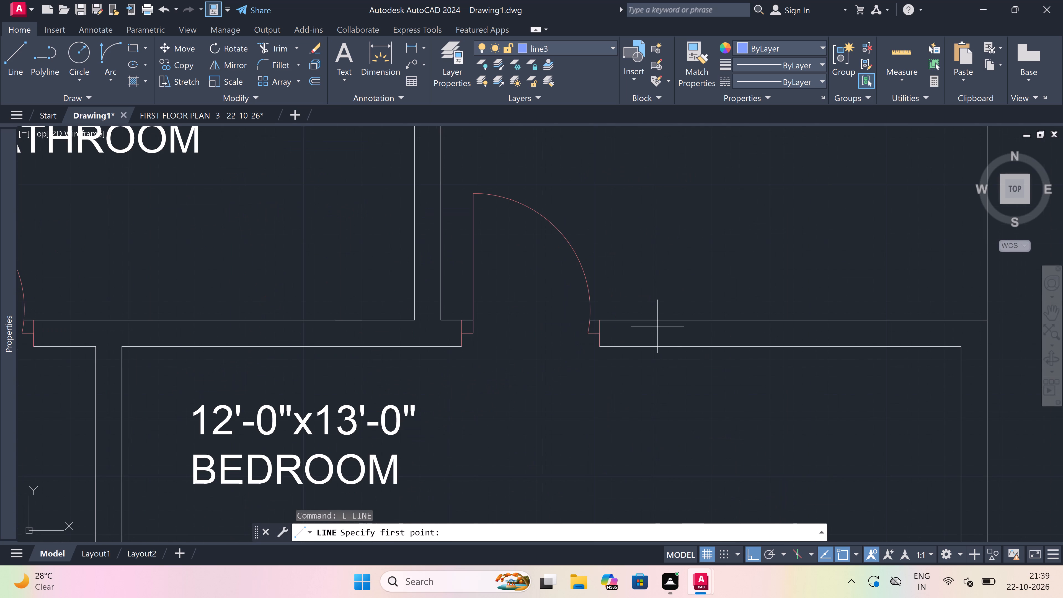
click(657, 326)
click(651, 348)
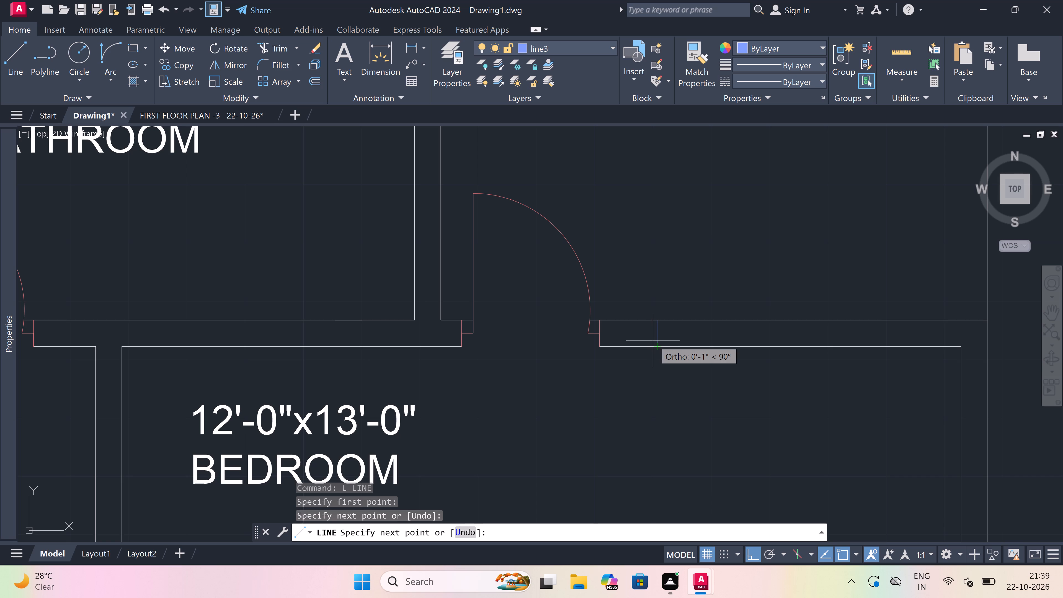
drag(659, 331, 676, 330)
key(3)
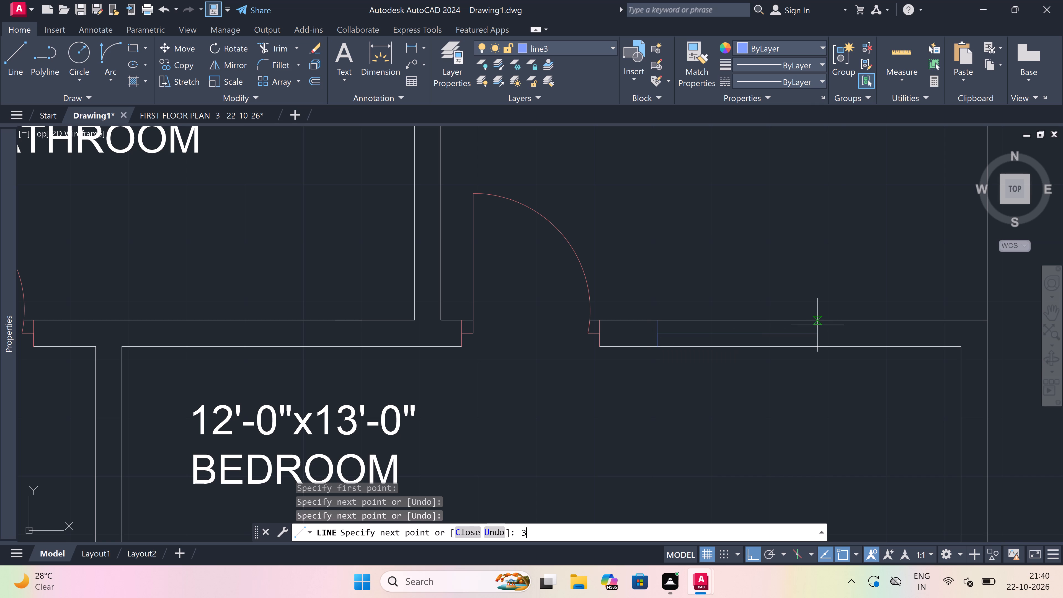
key(apostrophe)
key(space)
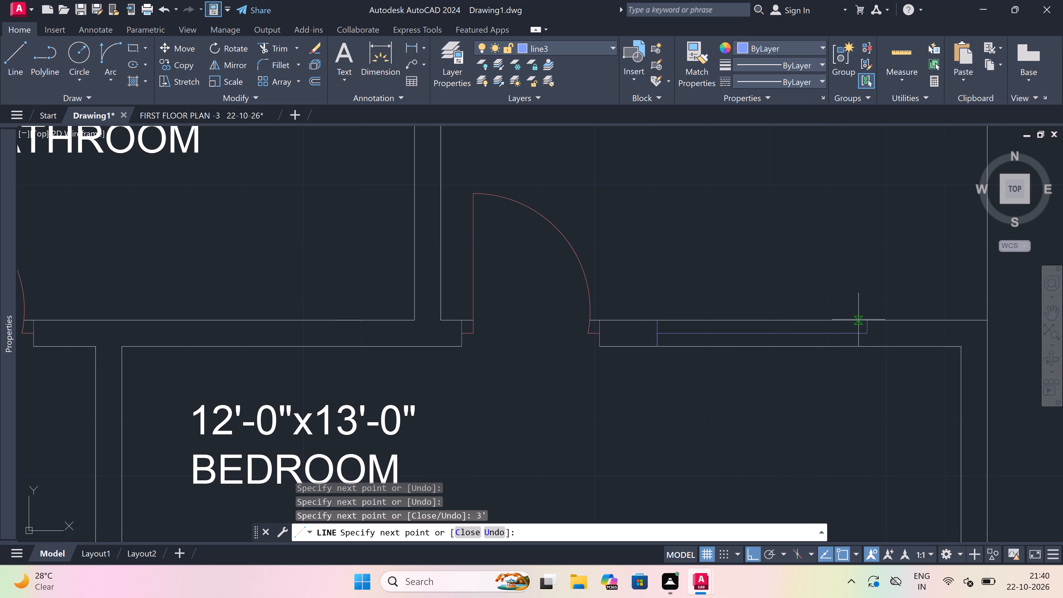
click(865, 320)
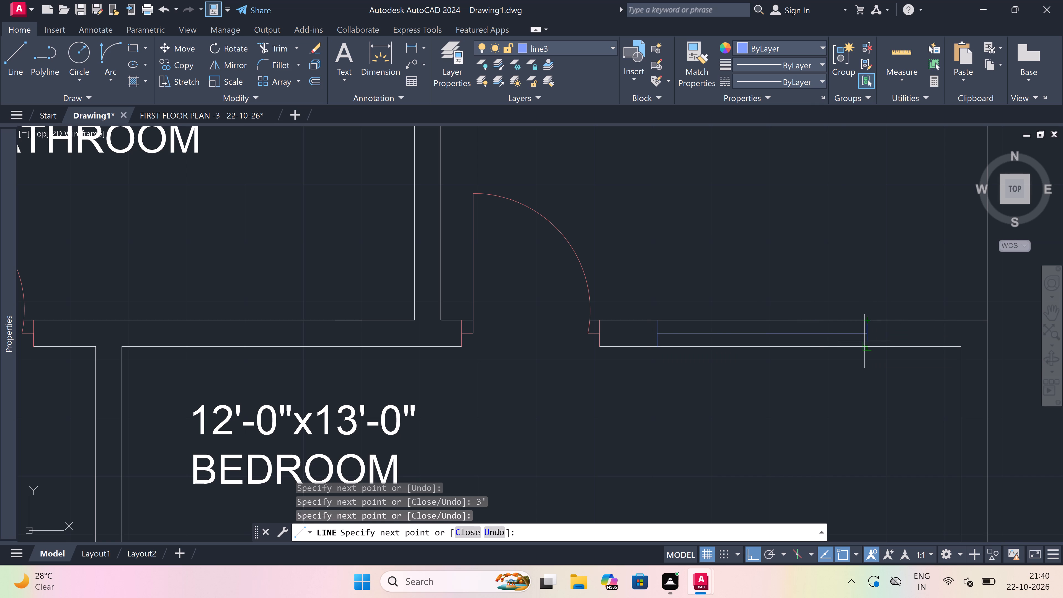
click(864, 344)
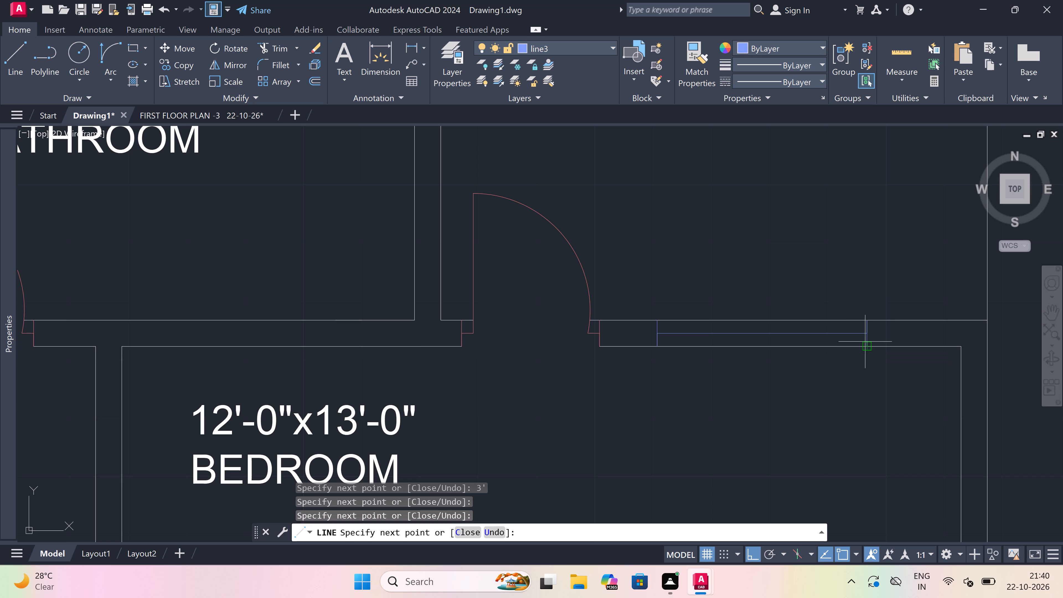
key(Escape)
Trim both wall lines between the jambs of the new window in the northeast bedroom's veranda wall.
text(TR)
key(space)
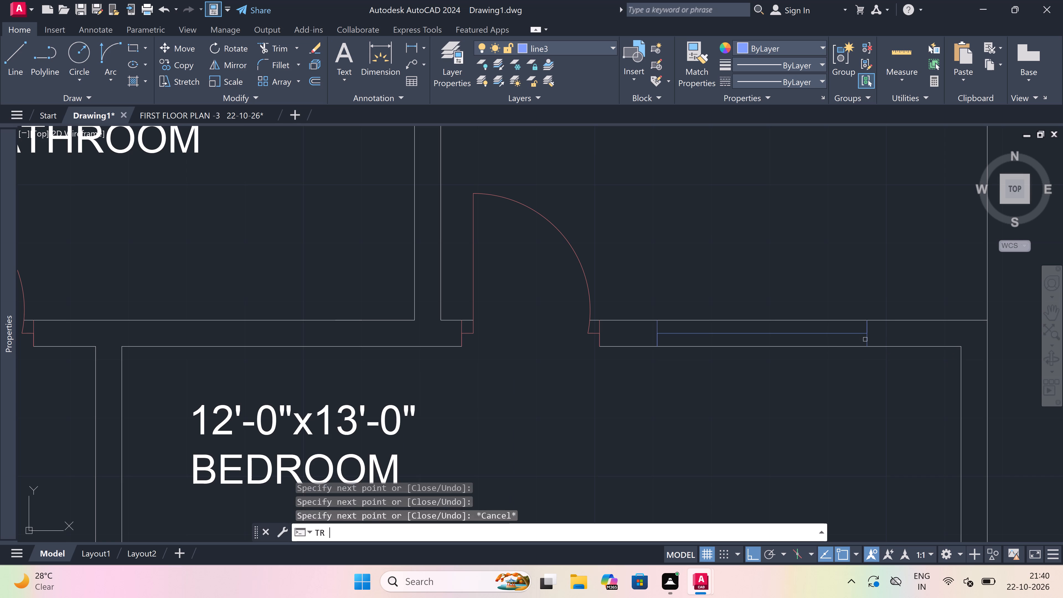
click(821, 338)
click(811, 358)
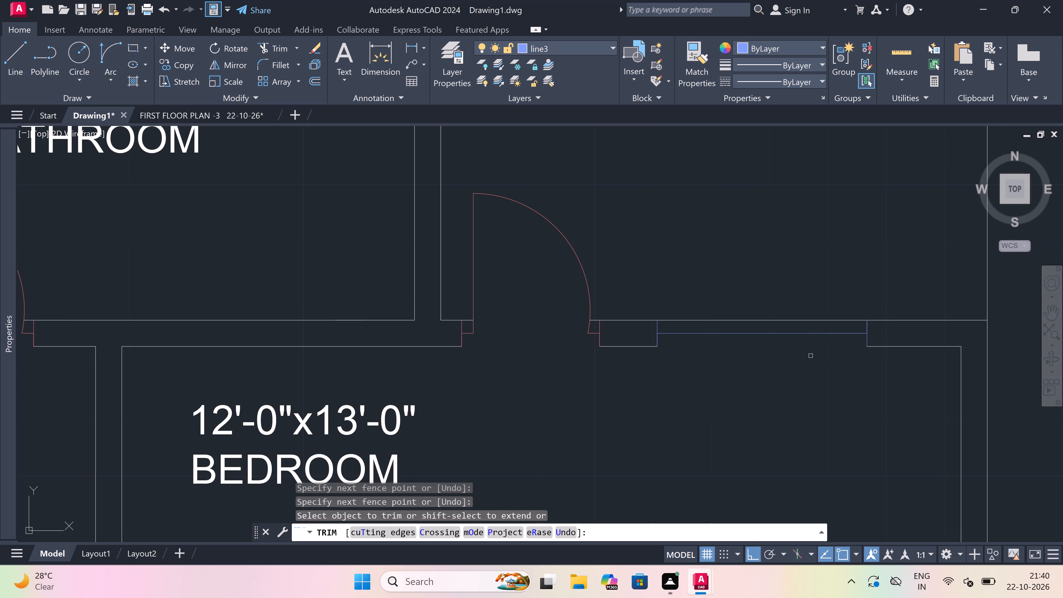
drag(803, 325, 803, 322)
click(803, 312)
key(Escape)
Draw the outer and inner window lines between the jambs, along both faces of the northeast bedroom's veranda wall.
key(l)
key(space)
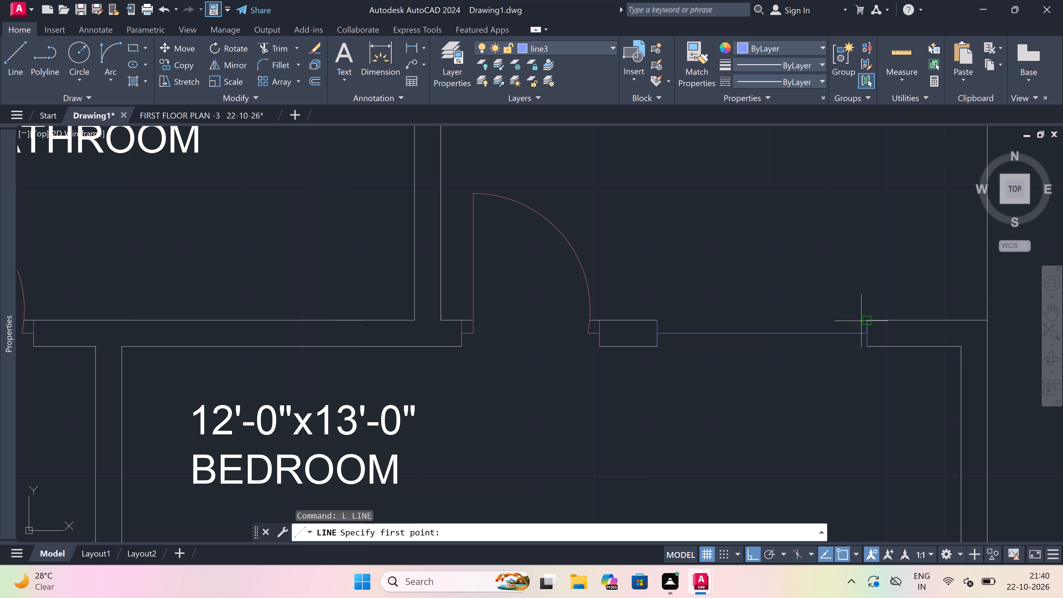
drag(865, 321, 841, 319)
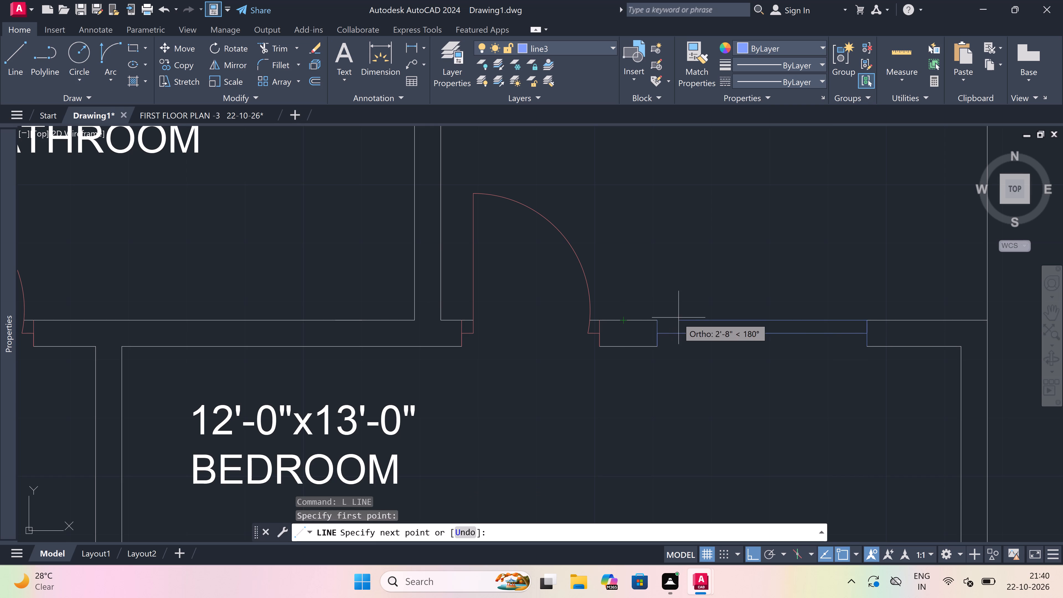
click(656, 320)
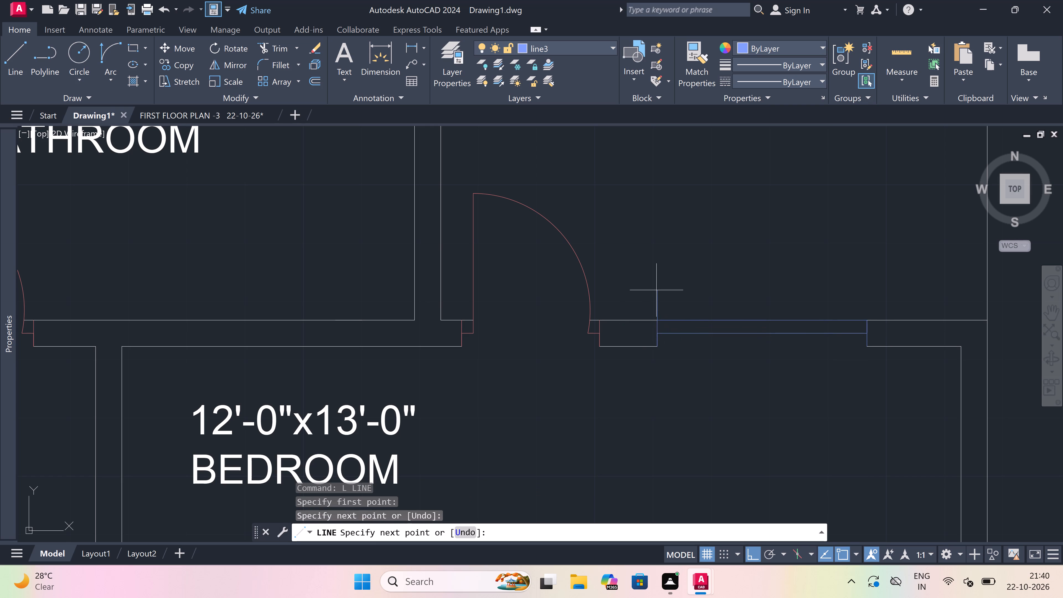
key(Escape)
key(space)
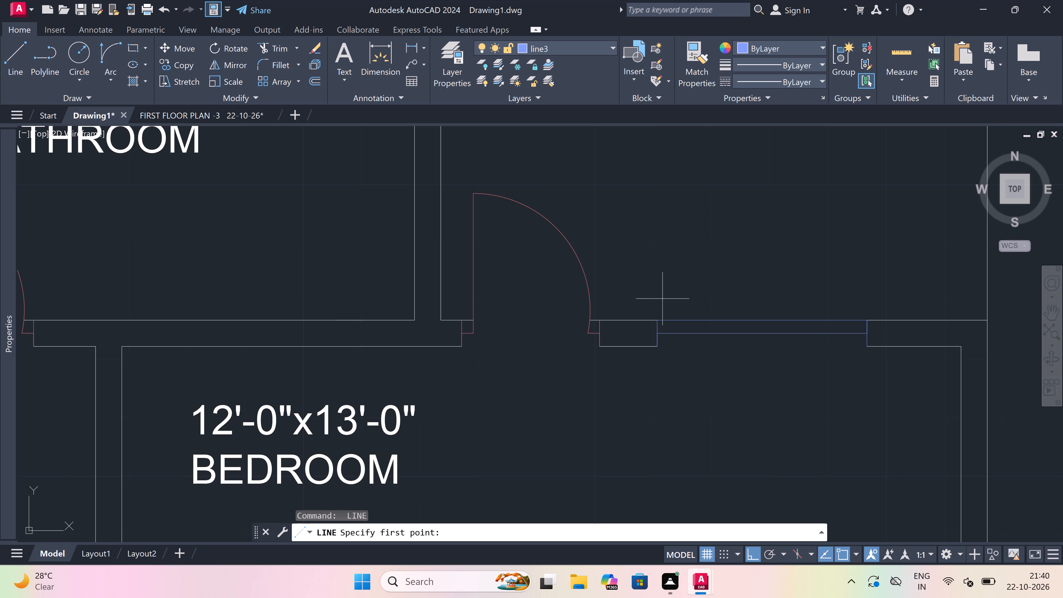
drag(657, 346, 657, 346)
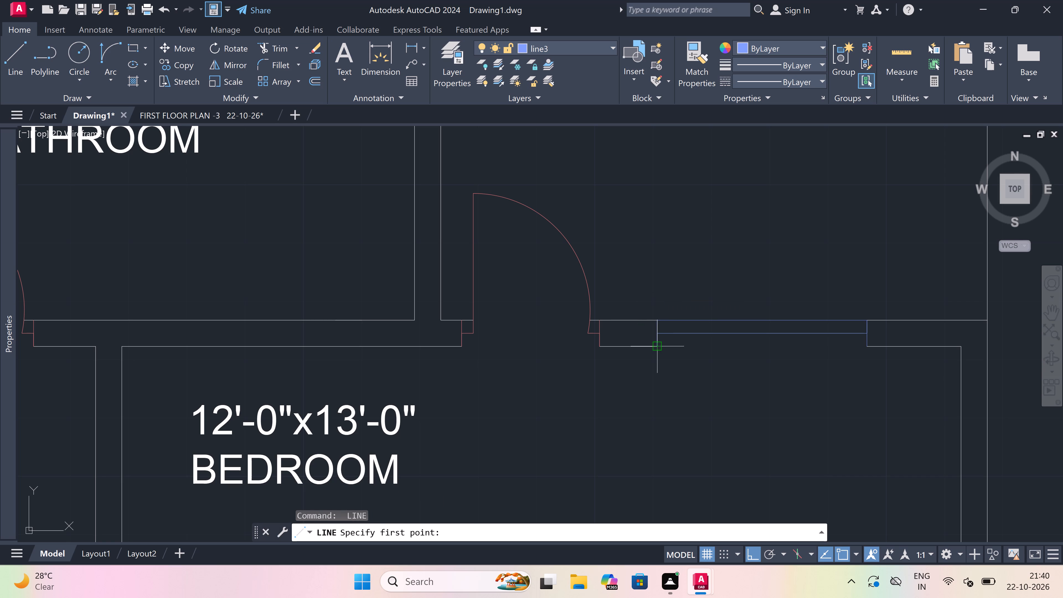
drag(657, 346, 708, 346)
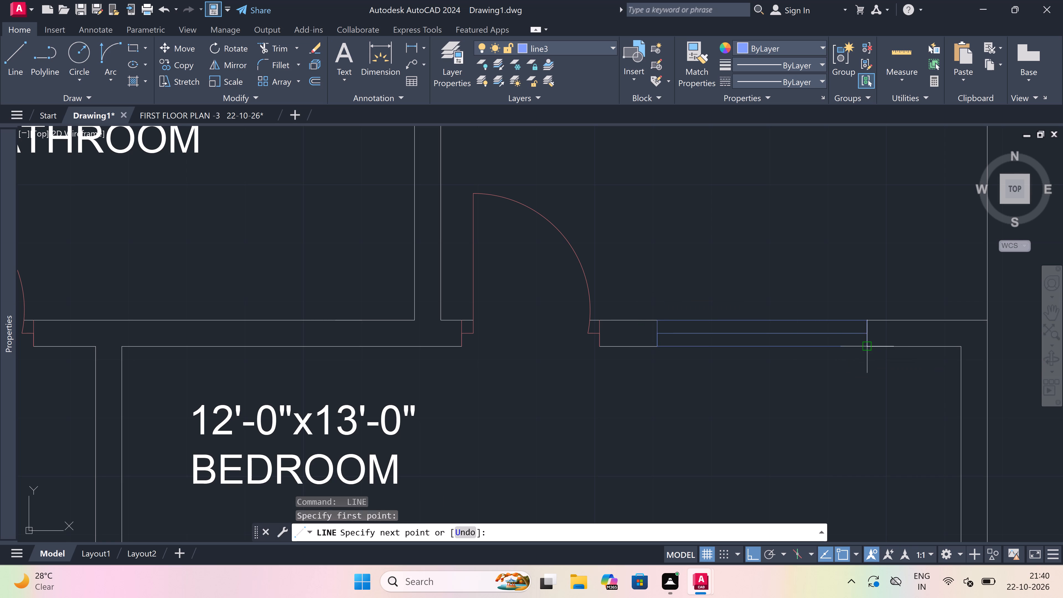
click(867, 345)
key(Escape)
Draw a 3' window centreline with jamb lines across the wall between the eastern 11'-0"x13'-0" bedroom and its veranda.
scroll(670, 294, down, 3)
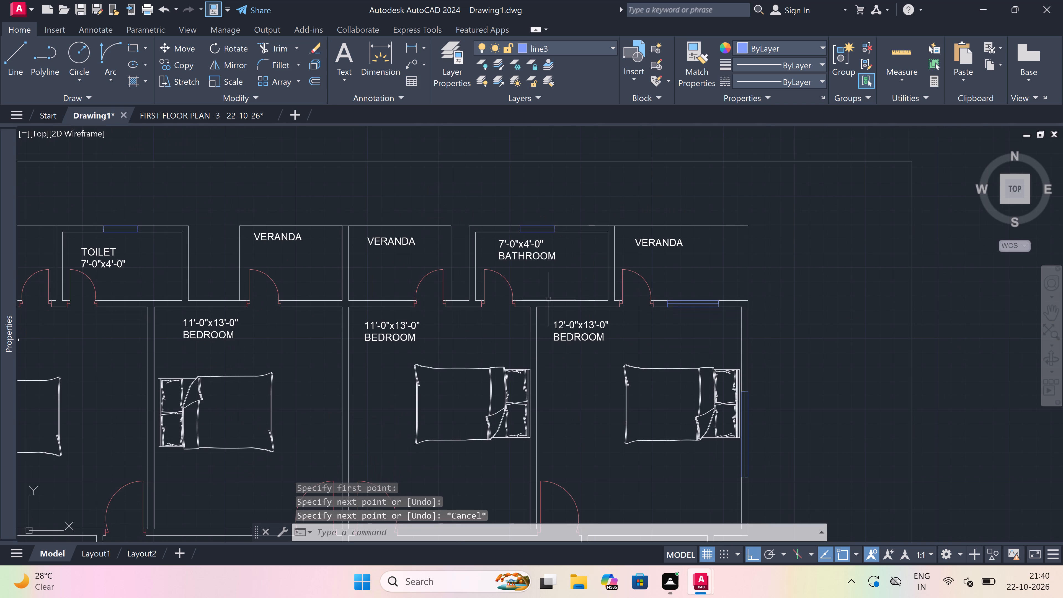
key(space)
scroll(549, 299, down, 1)
scroll(455, 307, up, 1)
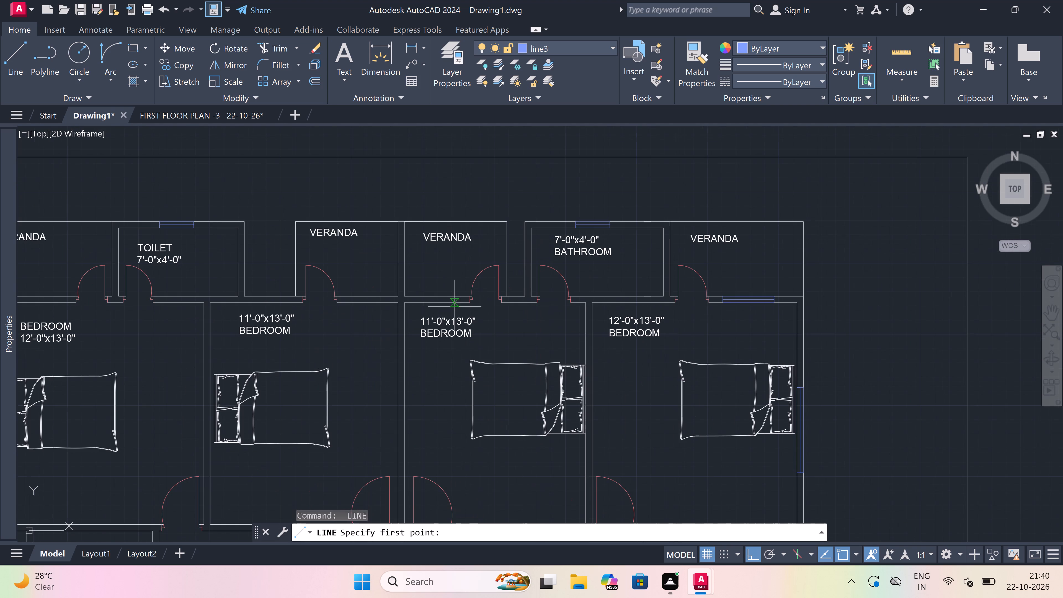
scroll(398, 301, up, 3)
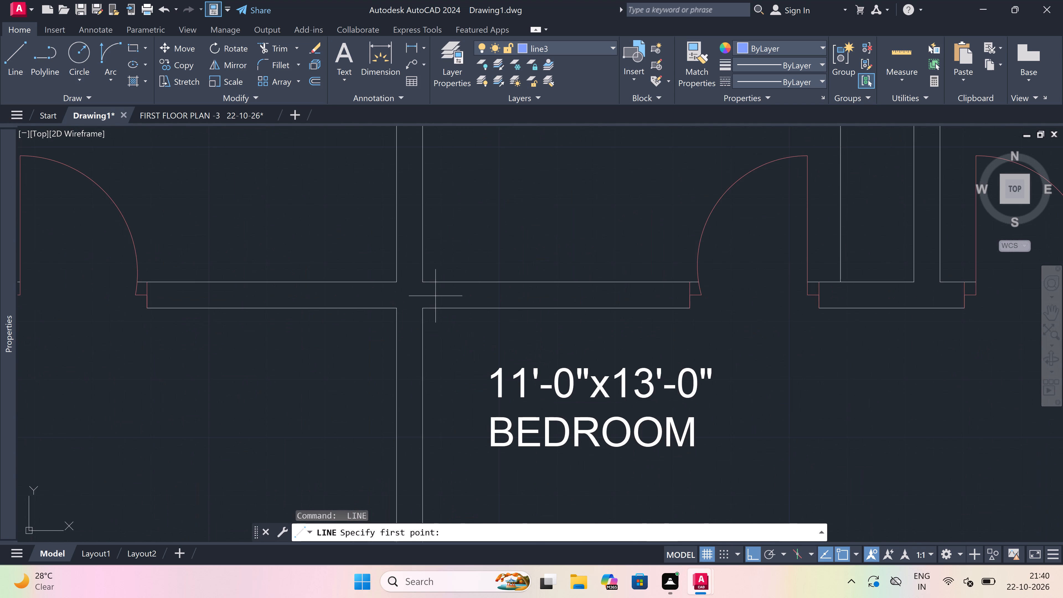
scroll(578, 314, down, 3)
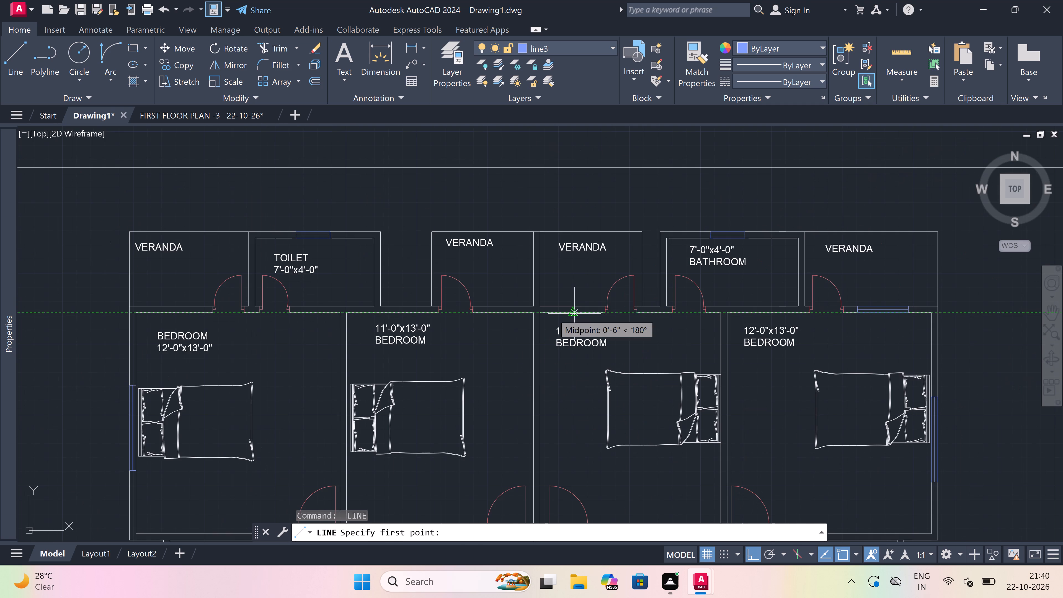
scroll(549, 314, up, 6)
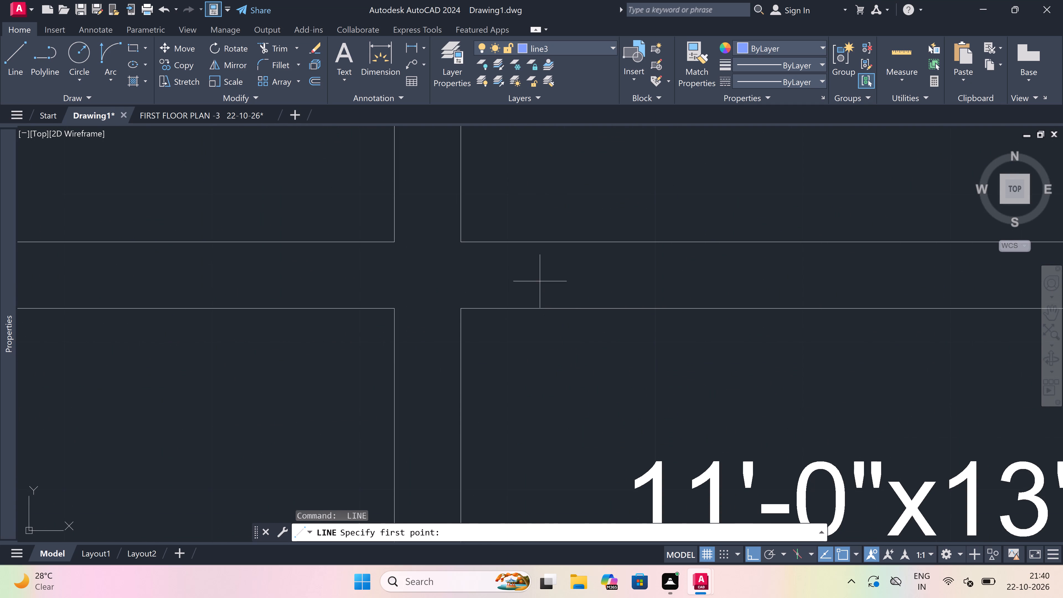
click(521, 246)
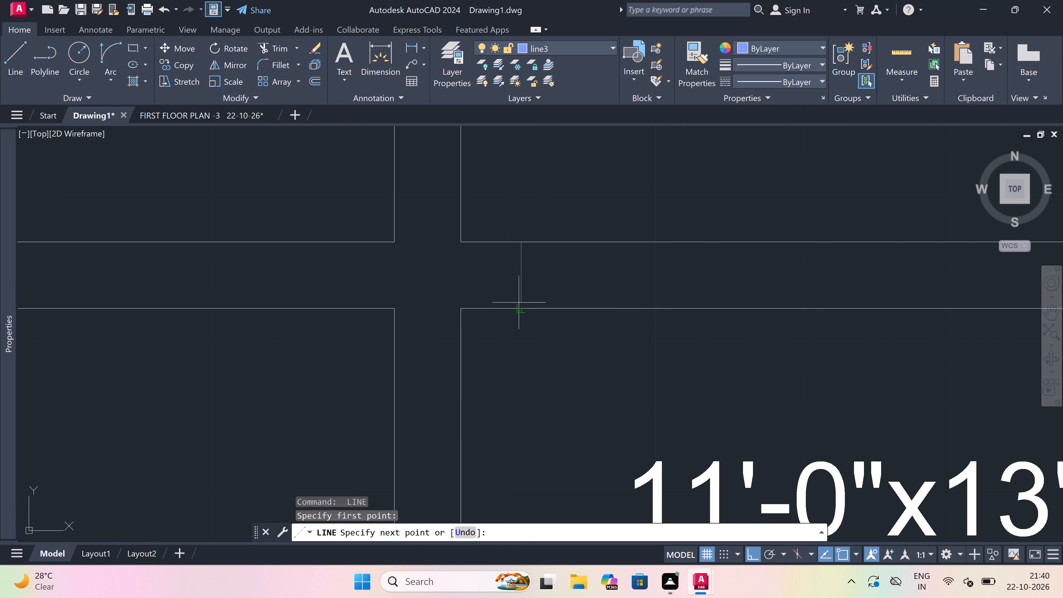
click(519, 303)
click(522, 279)
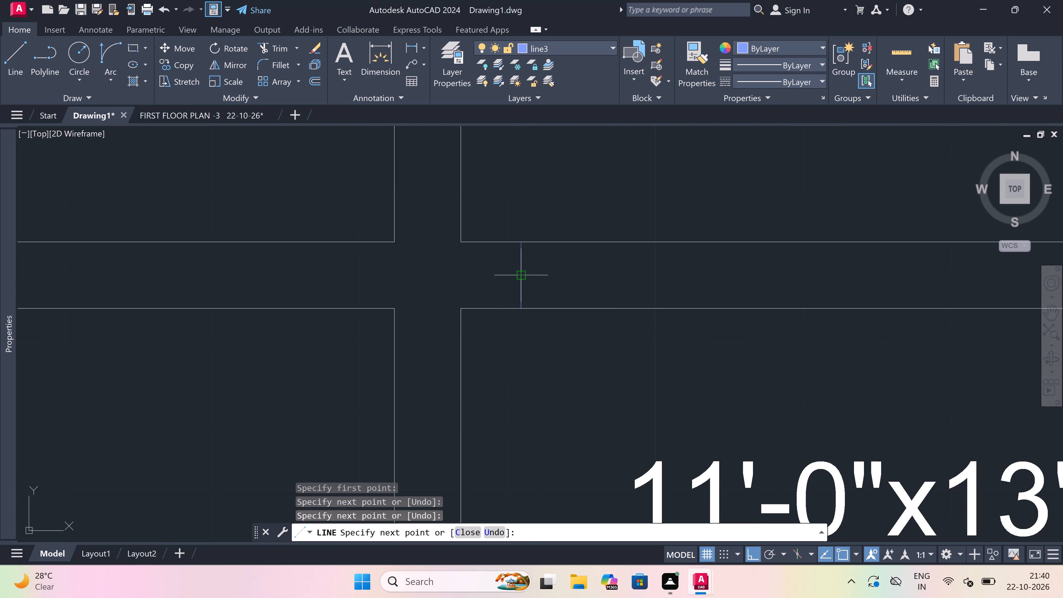
scroll(522, 279, down, 2)
scroll(633, 285, up, 2)
key(3)
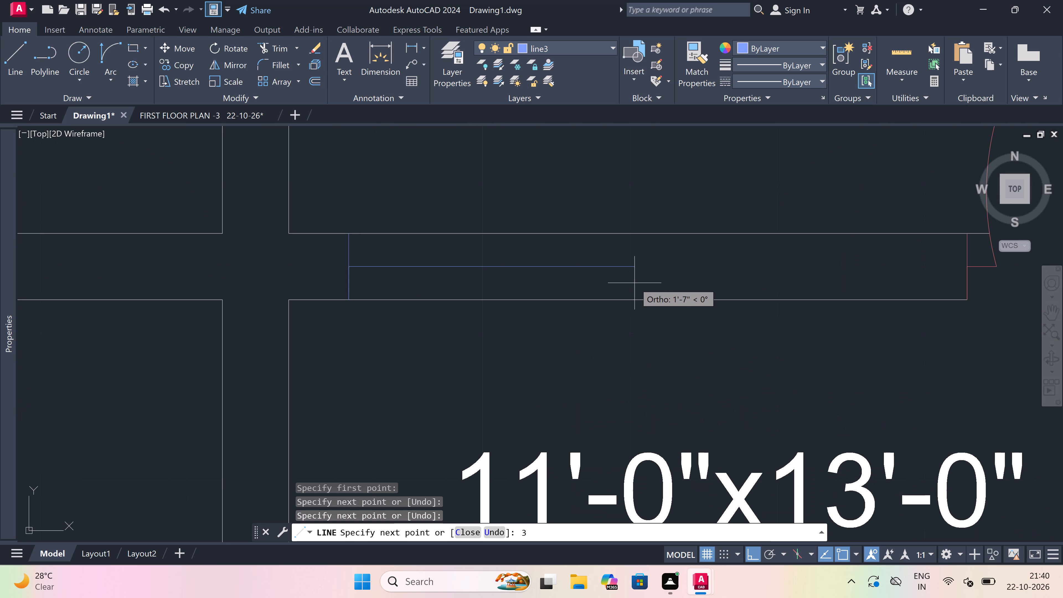
key(apostrophe)
key(space)
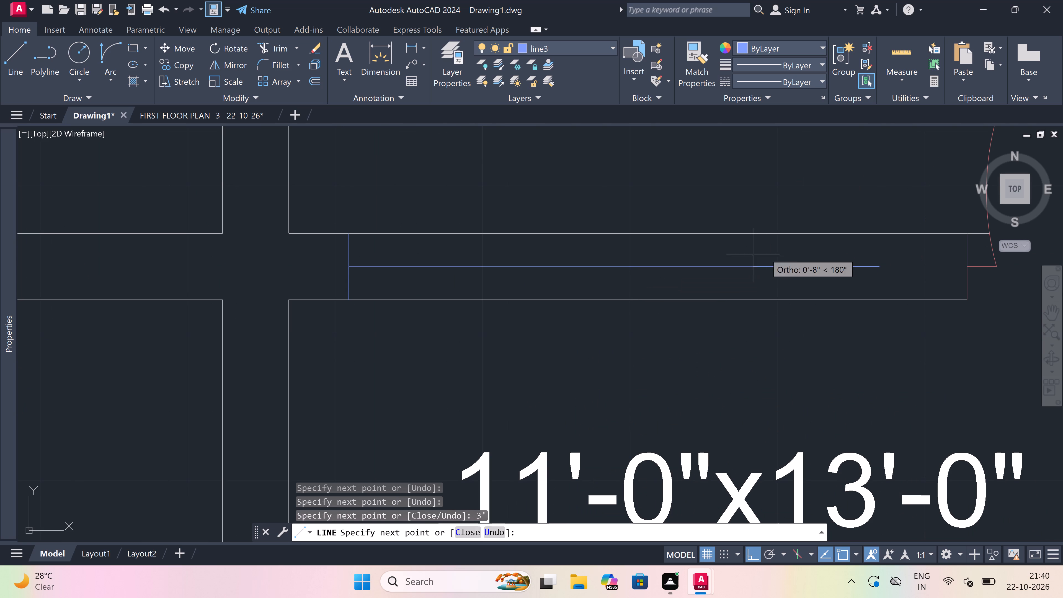
click(879, 234)
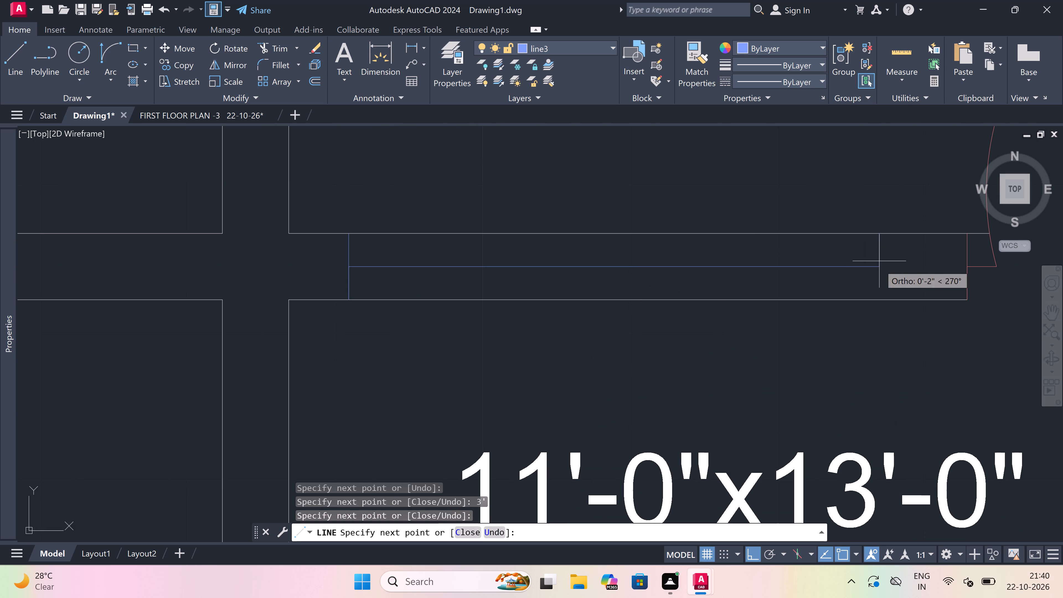
click(878, 295)
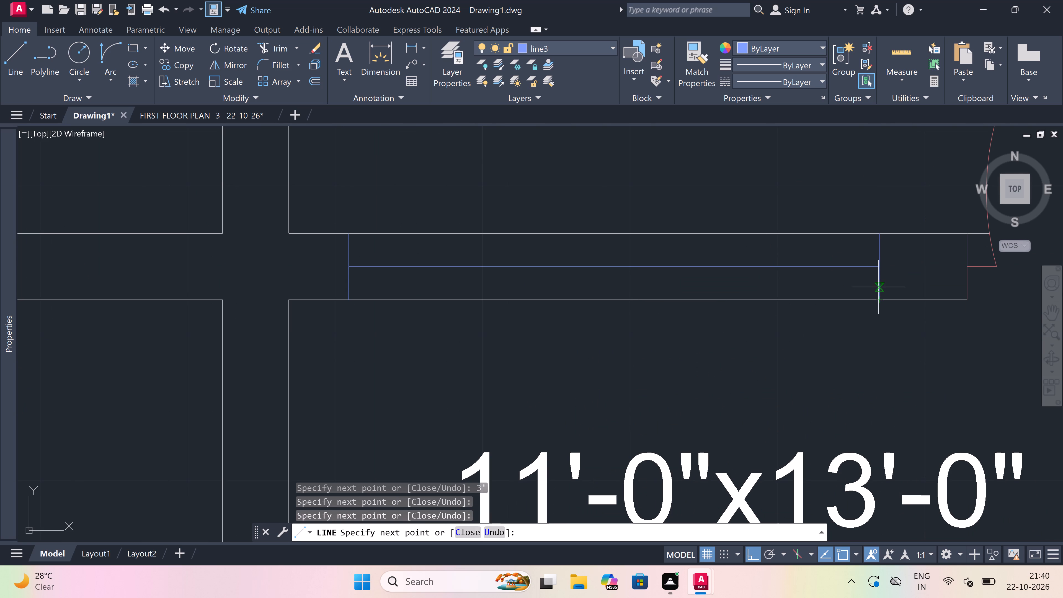
key(Escape)
Trim both wall lines between the jambs of the new window in the eastern 11'-0"x13'-0" bedroom's veranda wall.
key(t)
text(R)
key(space)
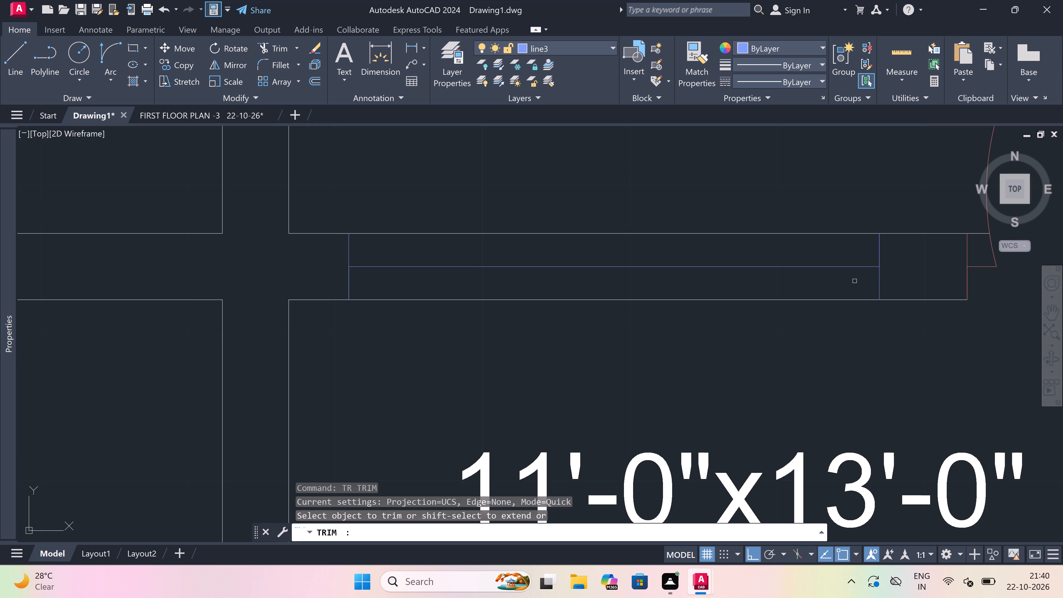
click(738, 280)
drag(694, 325, 694, 320)
click(728, 232)
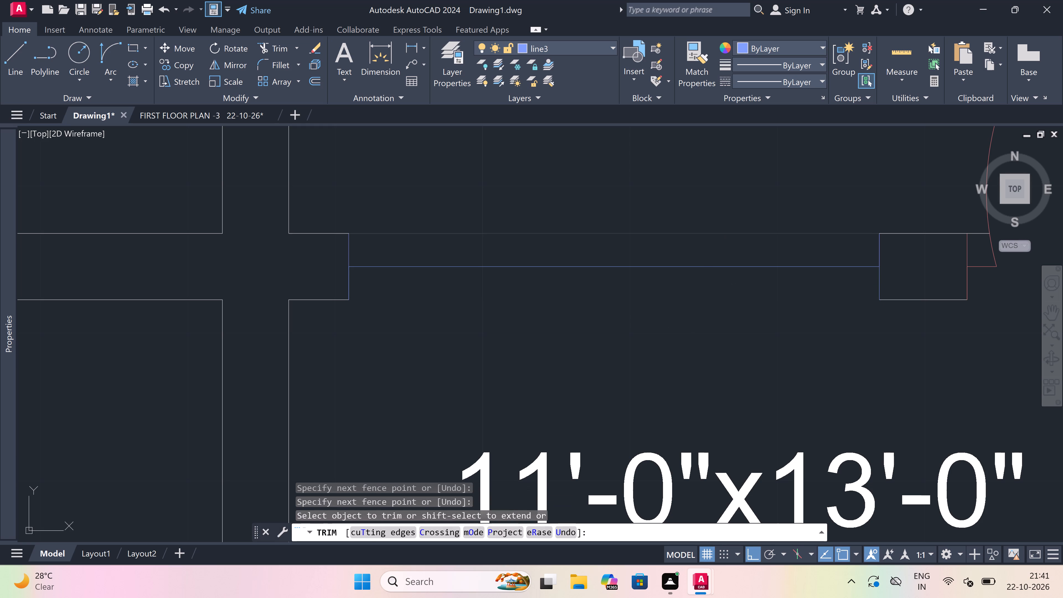
key(Escape)
Draw the outer and inner window lines between the jambs, along both faces of the eastern 11'-0"x13'-0" bedroom's veranda wall.
key(l)
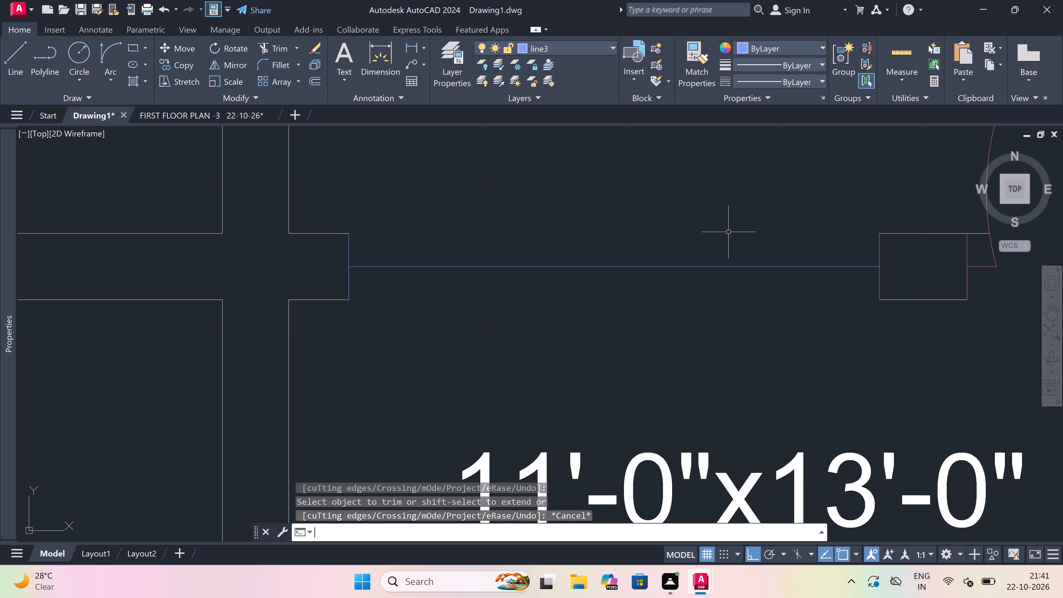
key(space)
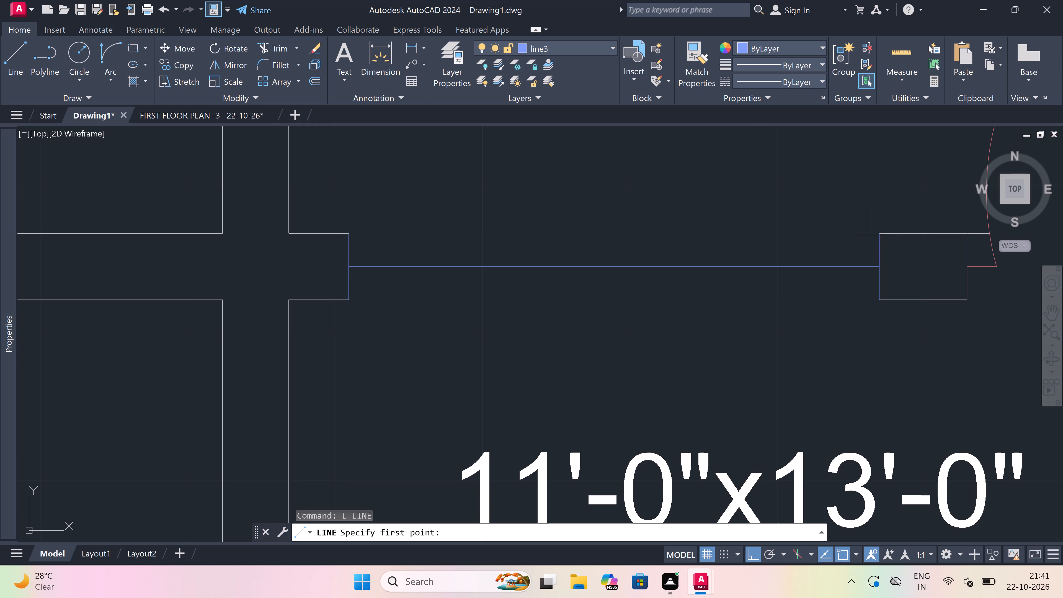
click(875, 234)
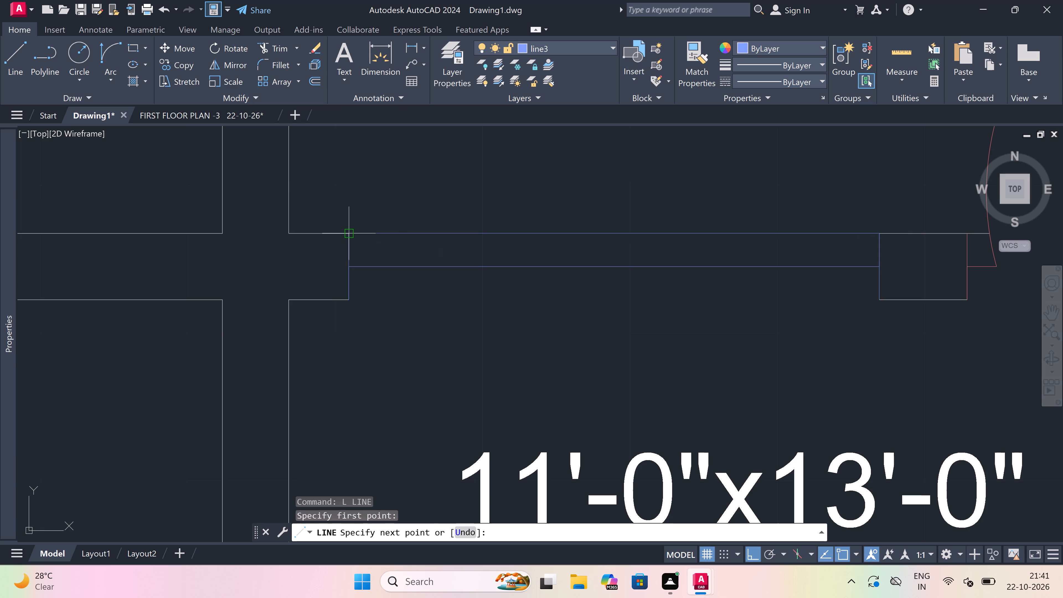
click(352, 231)
key(Escape)
key(space)
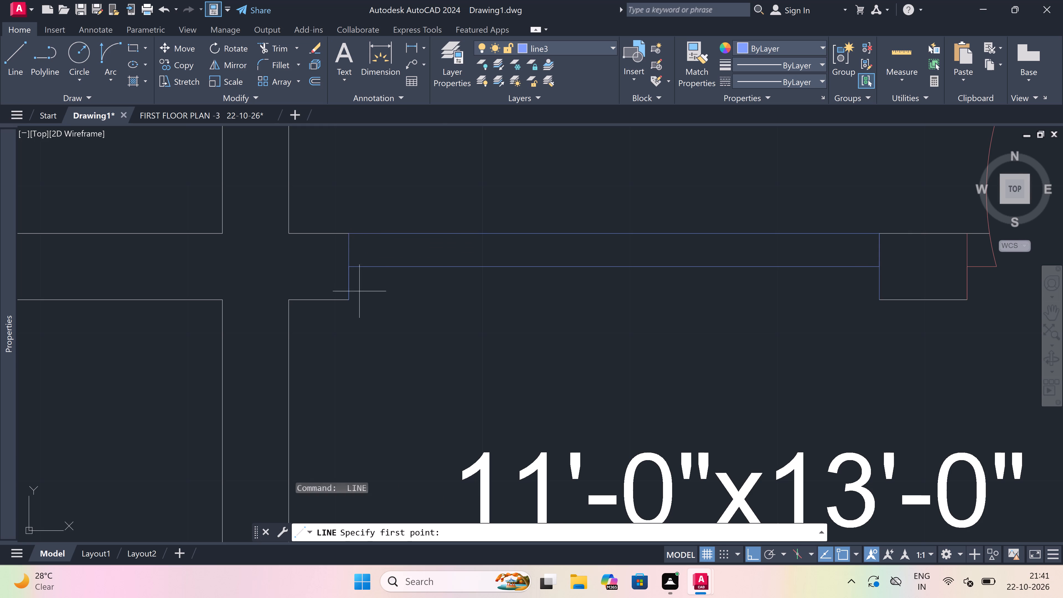
drag(345, 299, 441, 297)
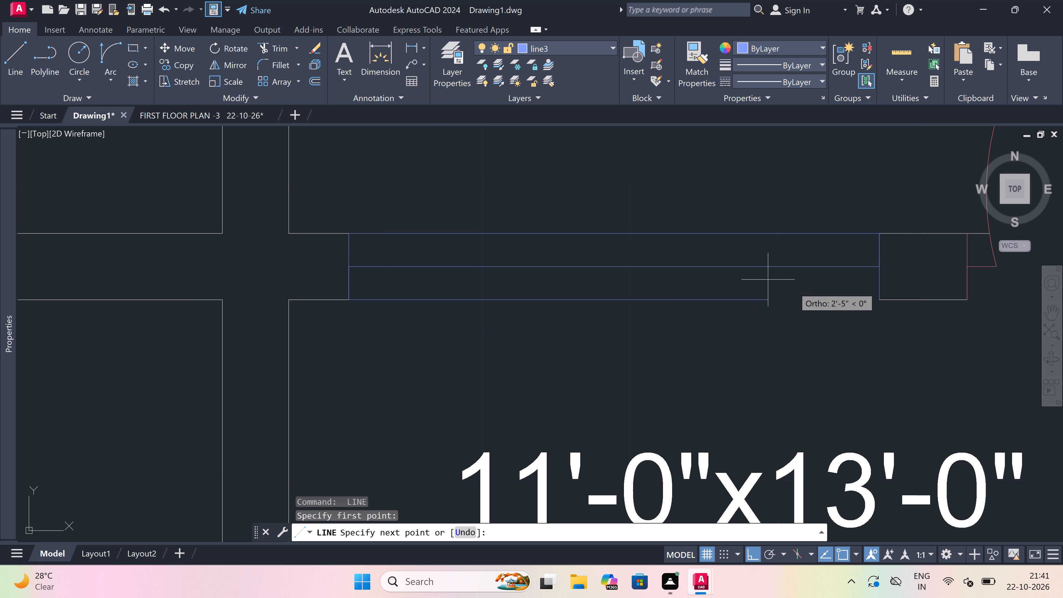
click(879, 299)
key(Escape)
Draw the west jamb line across the northwest 12'-0"x13'-0" bedroom's veranda wall and start the window centreline from its midpoint.
scroll(578, 272, down, 3)
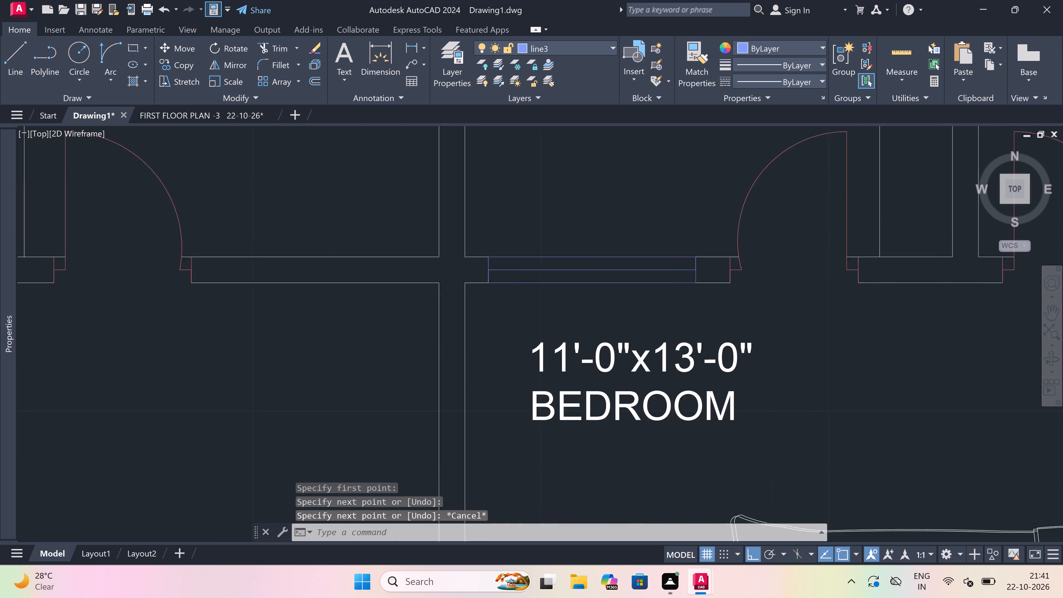
scroll(578, 272, down, 3)
scroll(475, 272, down, 1)
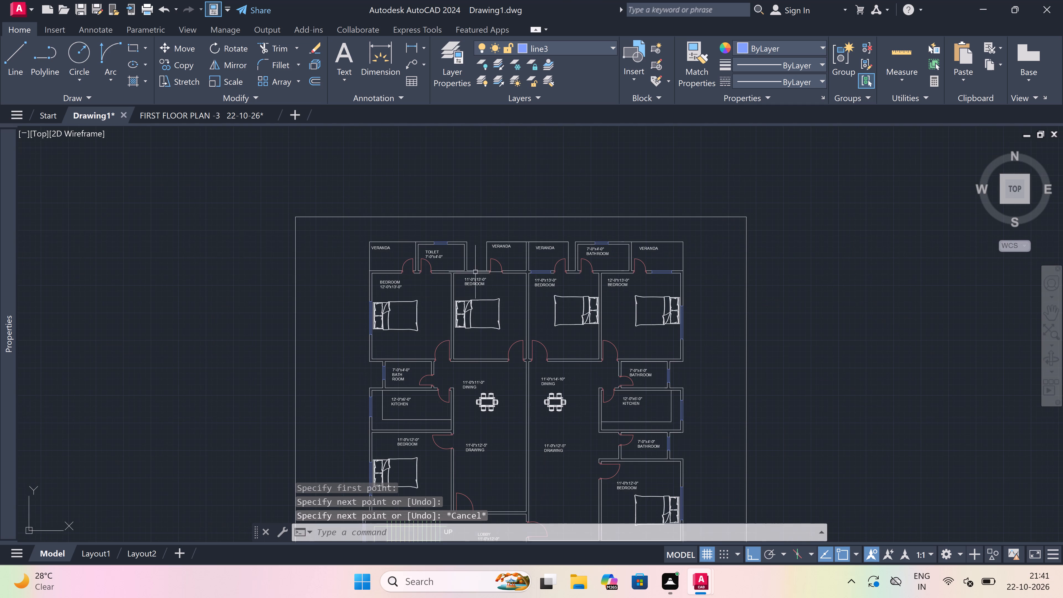
key(space)
scroll(364, 269, up, 5)
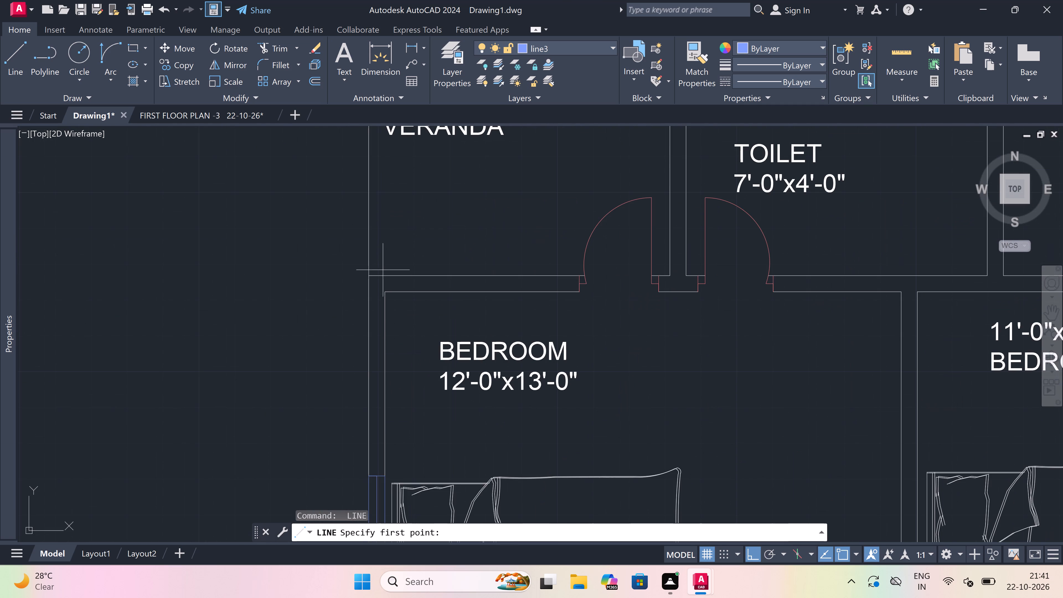
scroll(398, 278, up, 2)
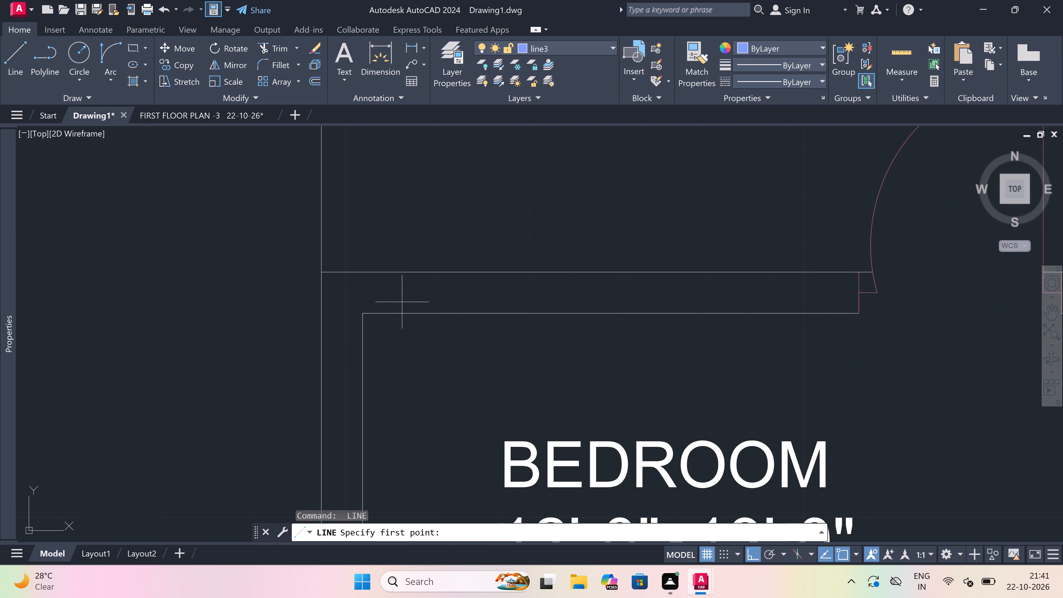
drag(403, 314, 400, 305)
click(404, 275)
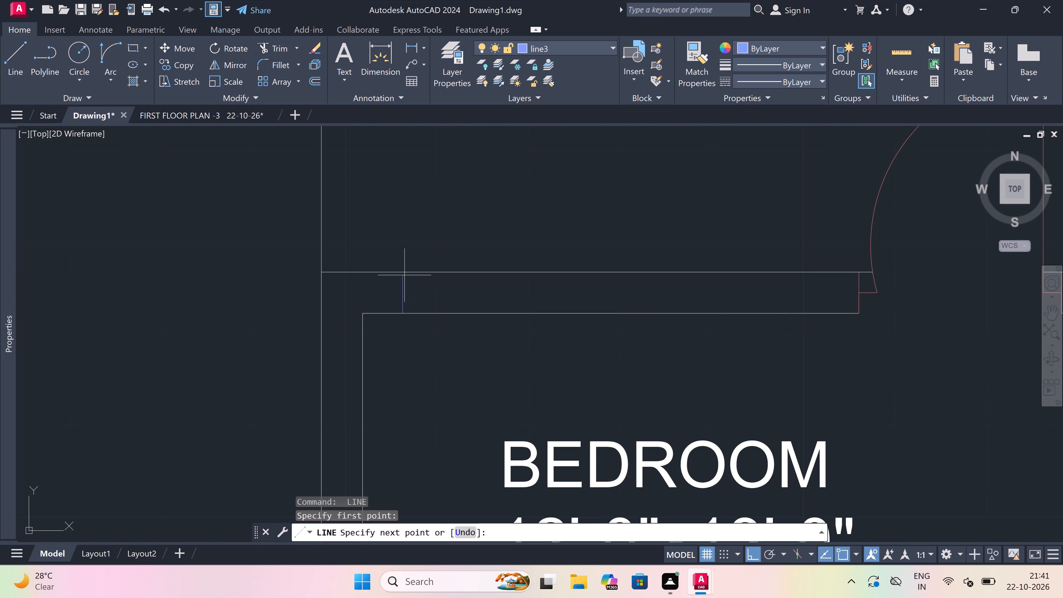
drag(405, 292, 410, 290)
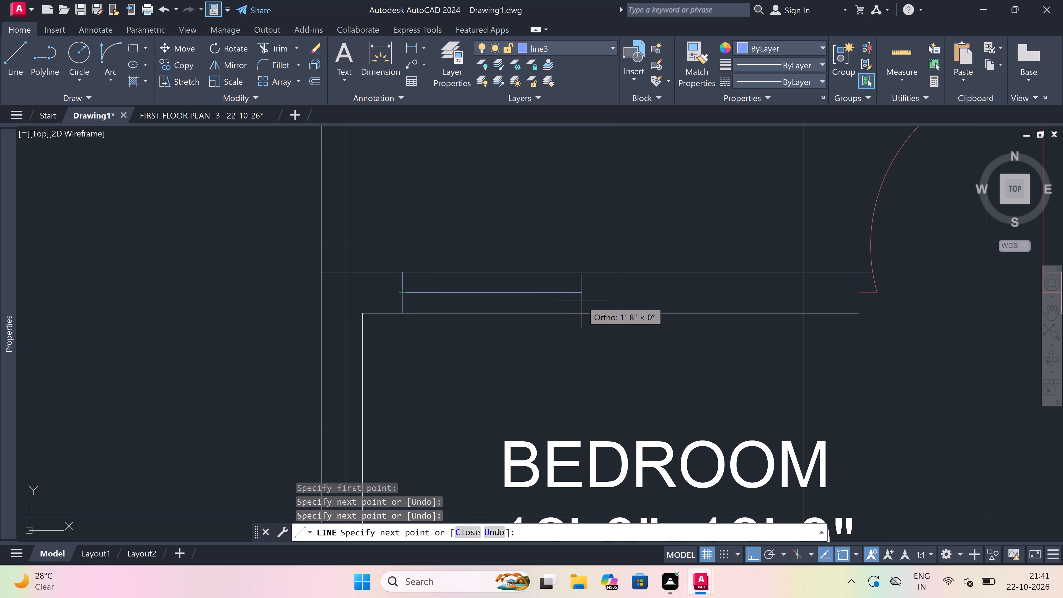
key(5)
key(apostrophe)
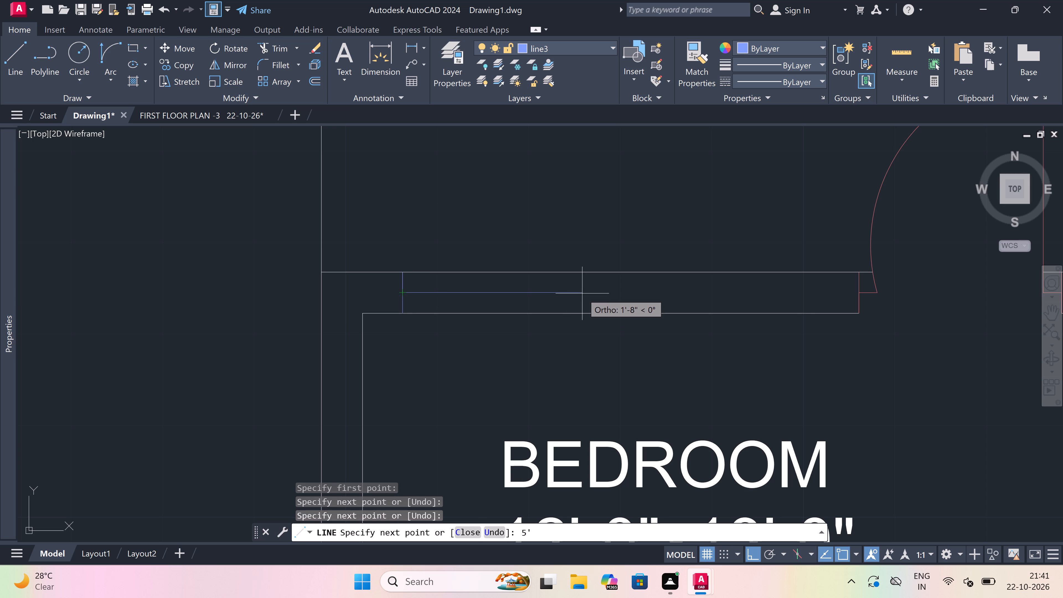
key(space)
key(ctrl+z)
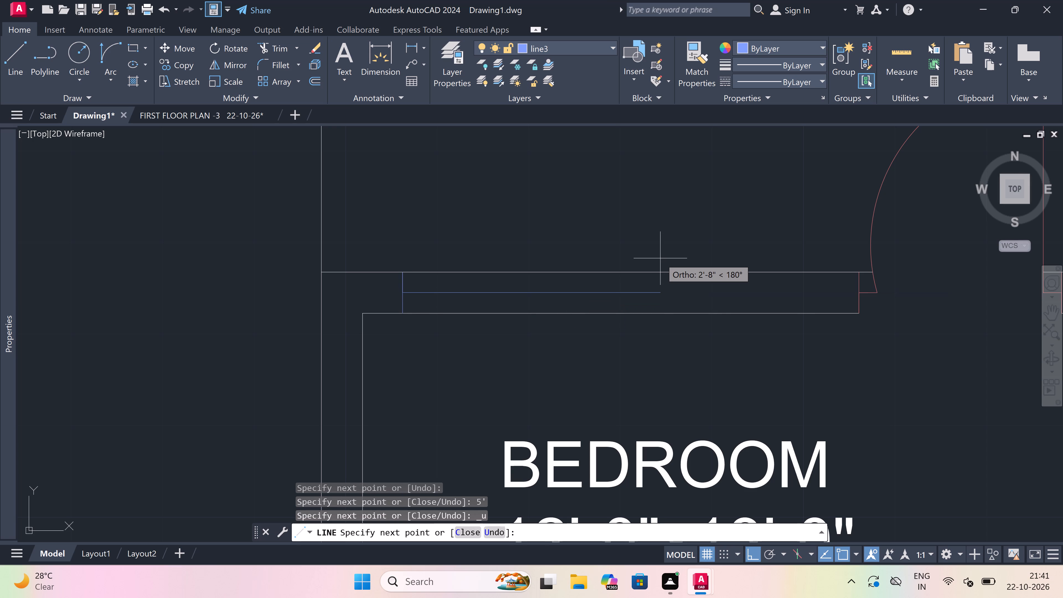
Draw the window centreline 3' eastward and add the east jamb line across the northwest bedroom's veranda wall.
key(3)
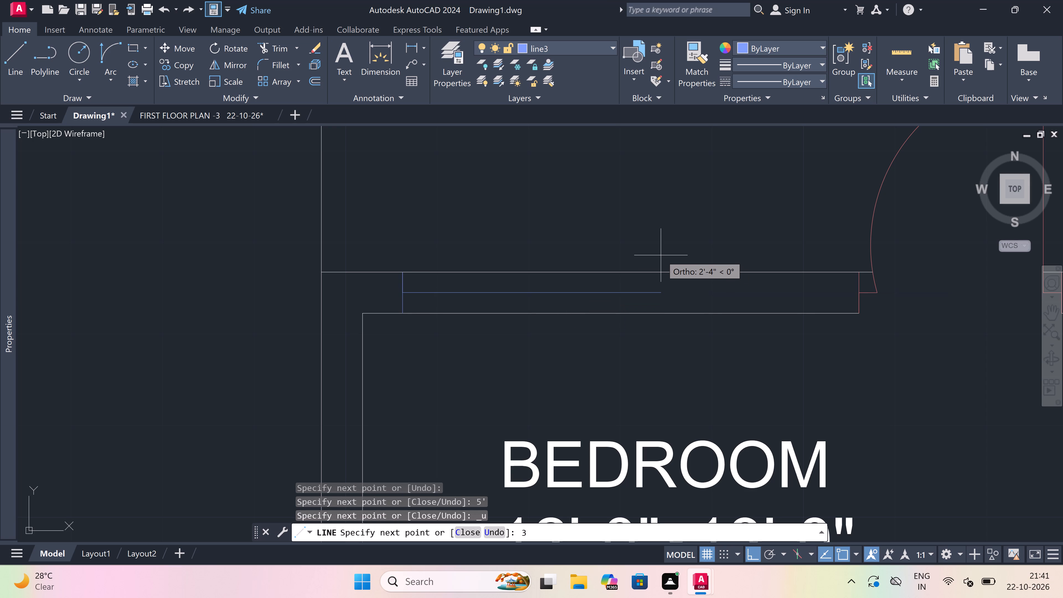
key(apostrophe)
key(space)
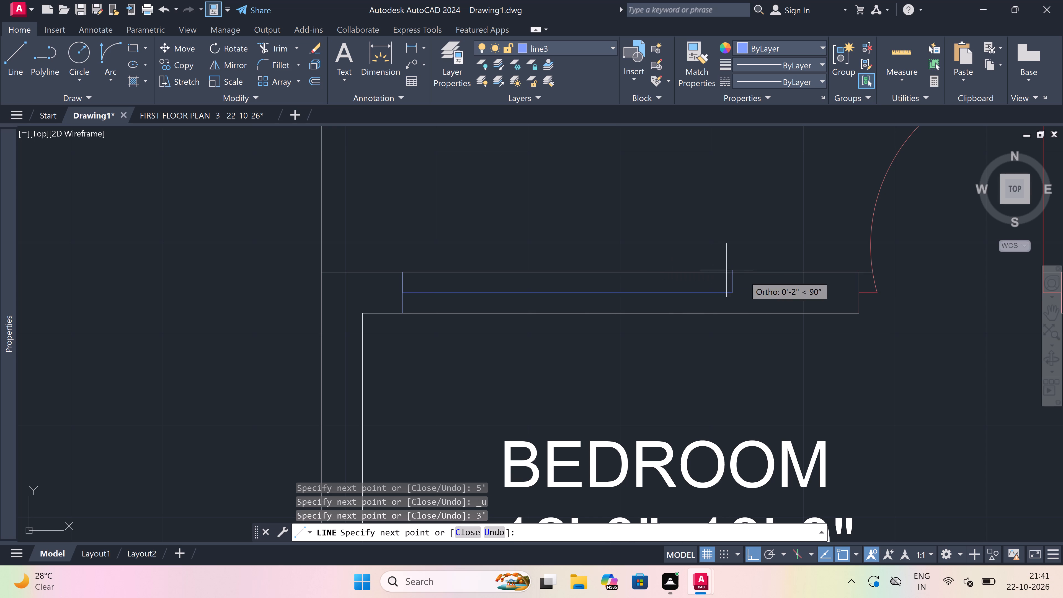
click(734, 269)
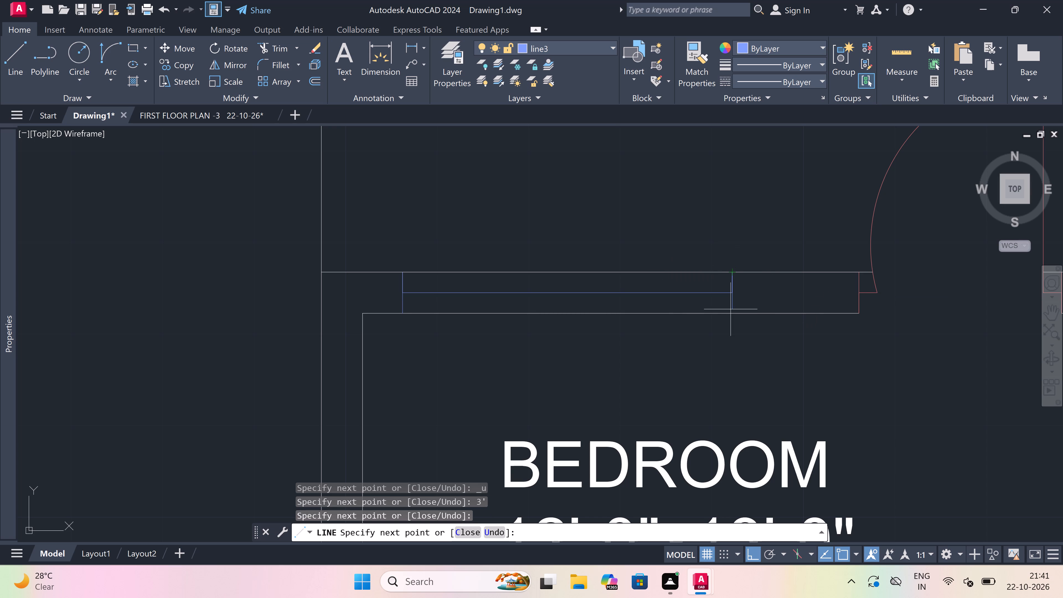
click(732, 310)
key(Escape)
Trim both wall lines between the jambs of the new window in the northwest bedroom's veranda wall.
key(t)
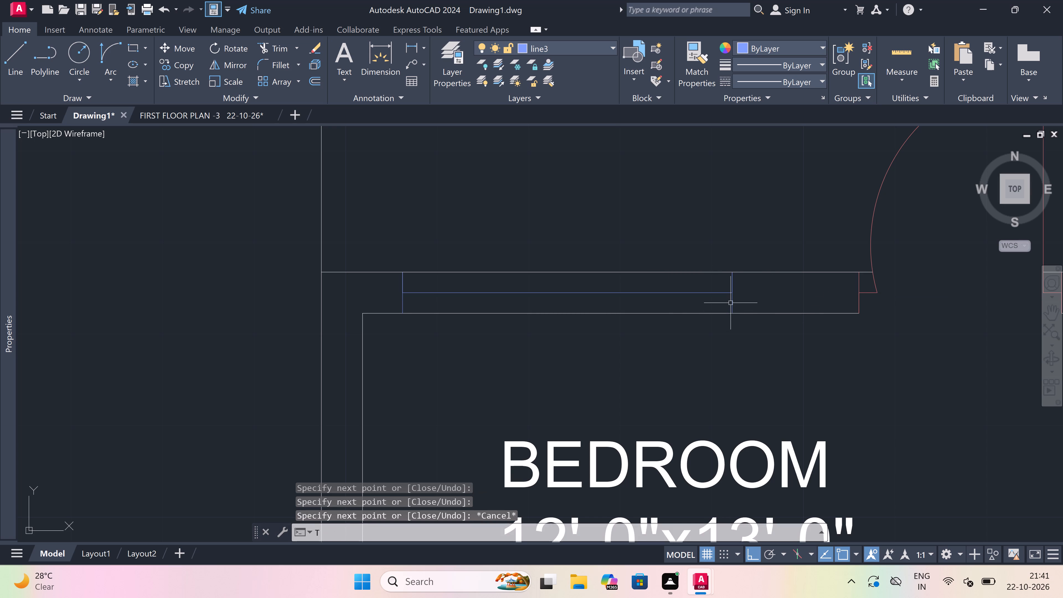
key(r)
key(space)
click(703, 301)
drag(661, 337, 660, 335)
click(658, 277)
click(656, 266)
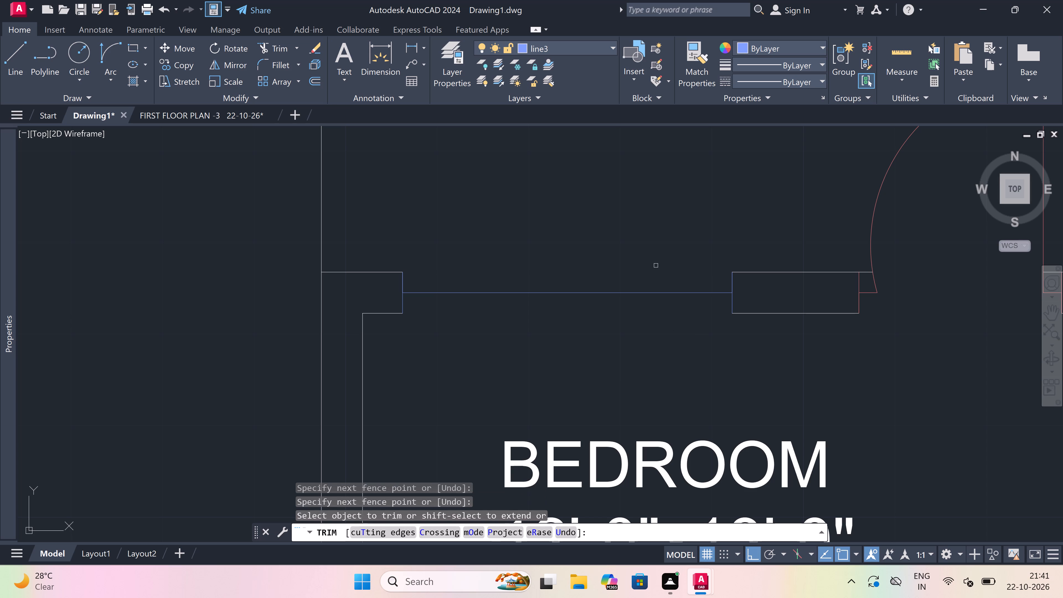
key(Escape)
Draw the outer and inner window lines between the jambs, along both faces of the northwest 12'-0"x13'-0" bedroom's veranda wall.
key(l)
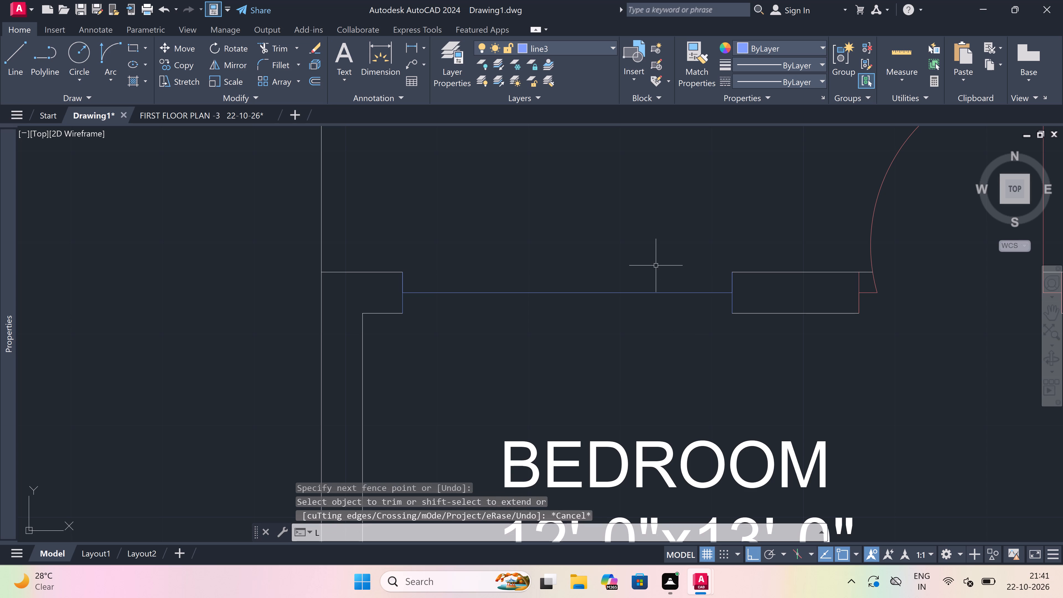
key(space)
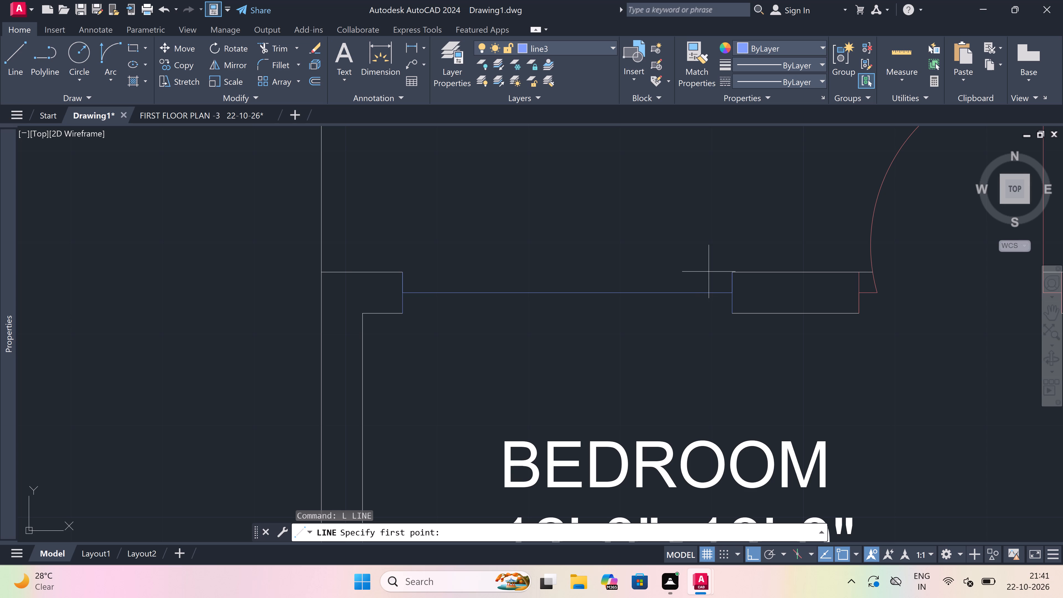
drag(732, 275, 726, 274)
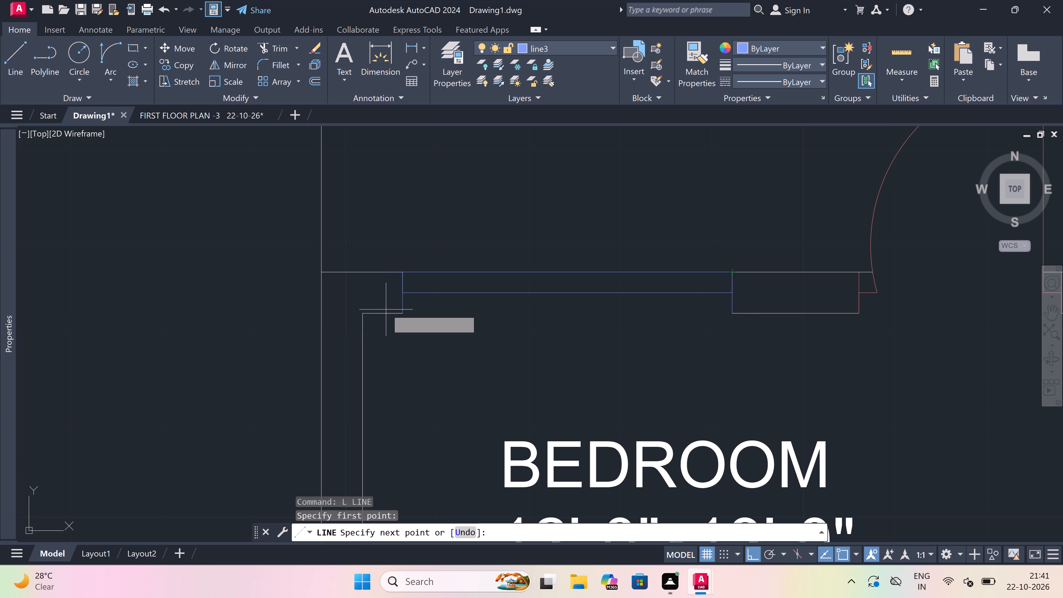
click(404, 274)
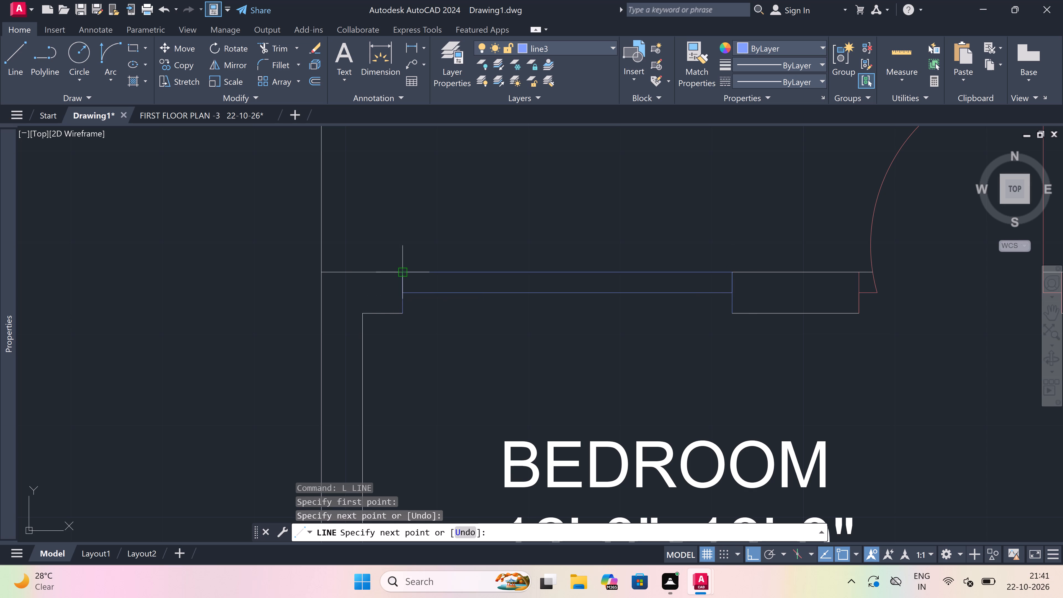
key(Escape)
key(space)
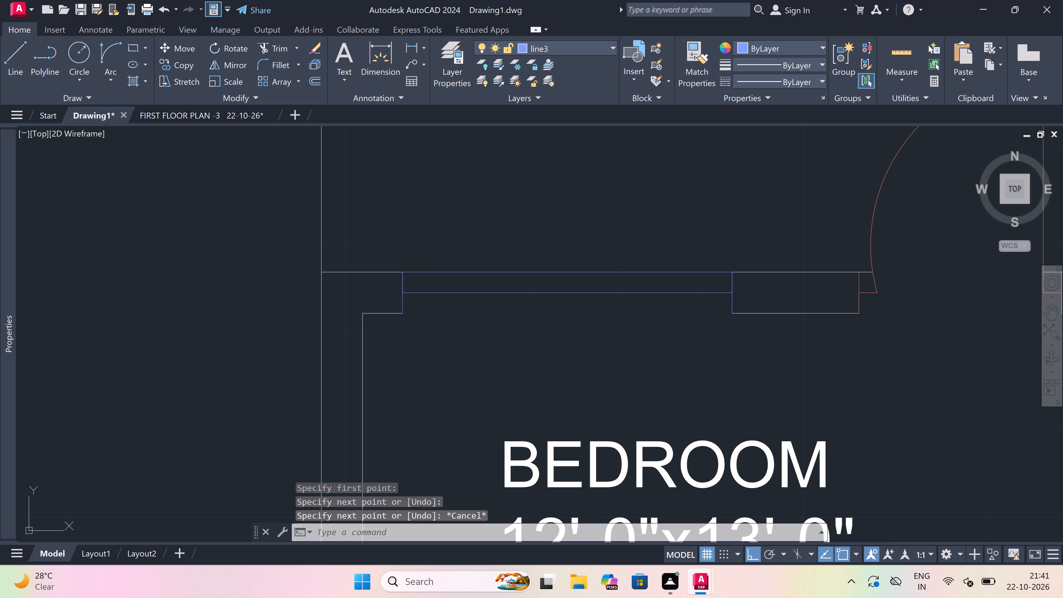
click(402, 312)
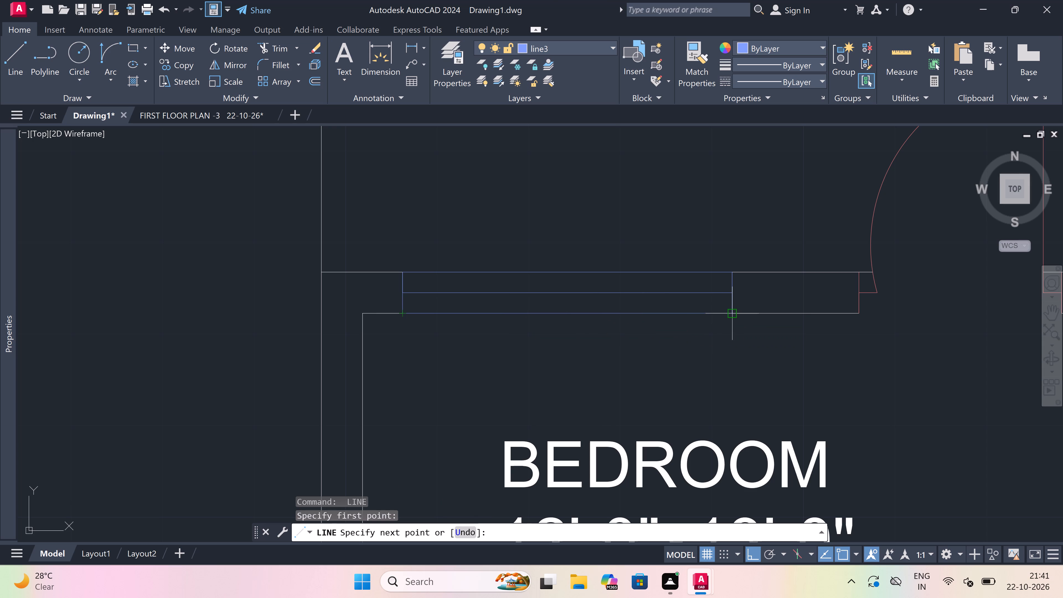
drag(736, 312, 727, 310)
key(Escape)
Draw the west jamb, a 3' window centreline from its midpoint, and the east jamb across the western 11'-0"x13'-0" bedroom's veranda wall.
scroll(352, 299, down, 3)
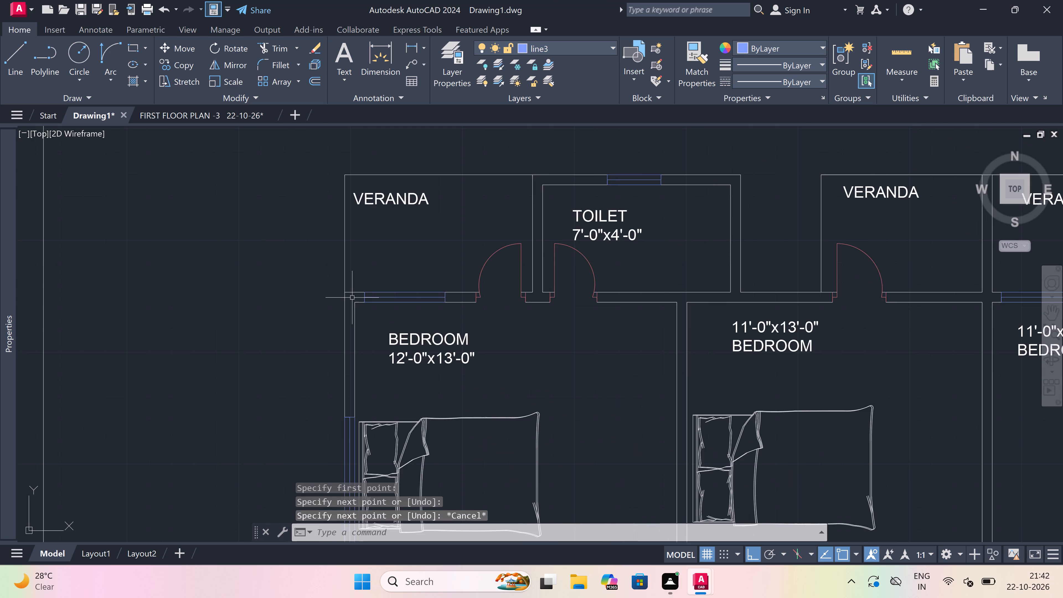
scroll(354, 297, down, 2)
scroll(420, 293, up, 1)
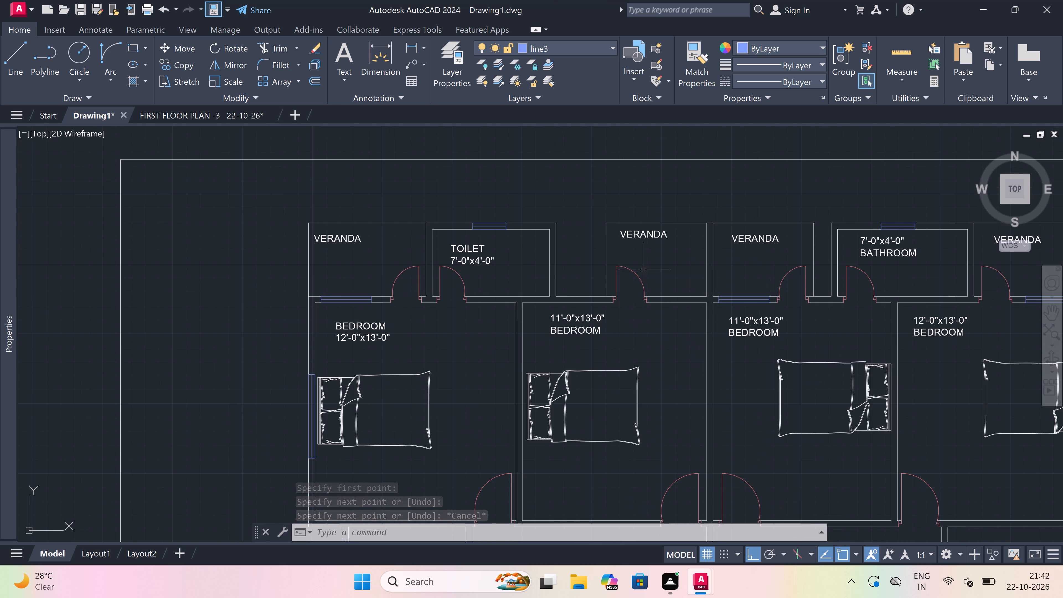
key(space)
scroll(717, 287, up, 2)
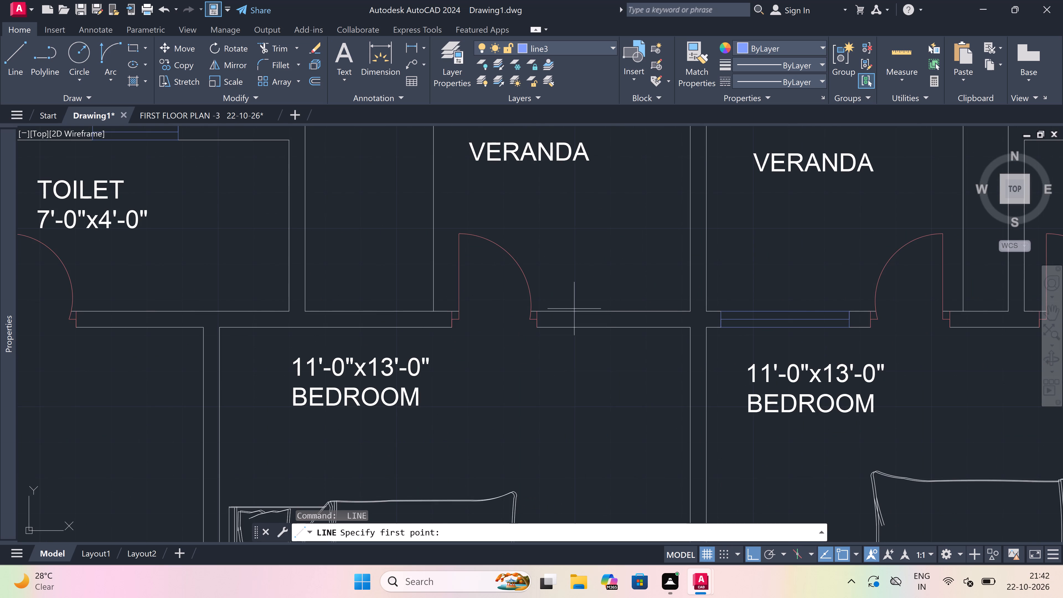
scroll(570, 309, up, 1)
click(545, 310)
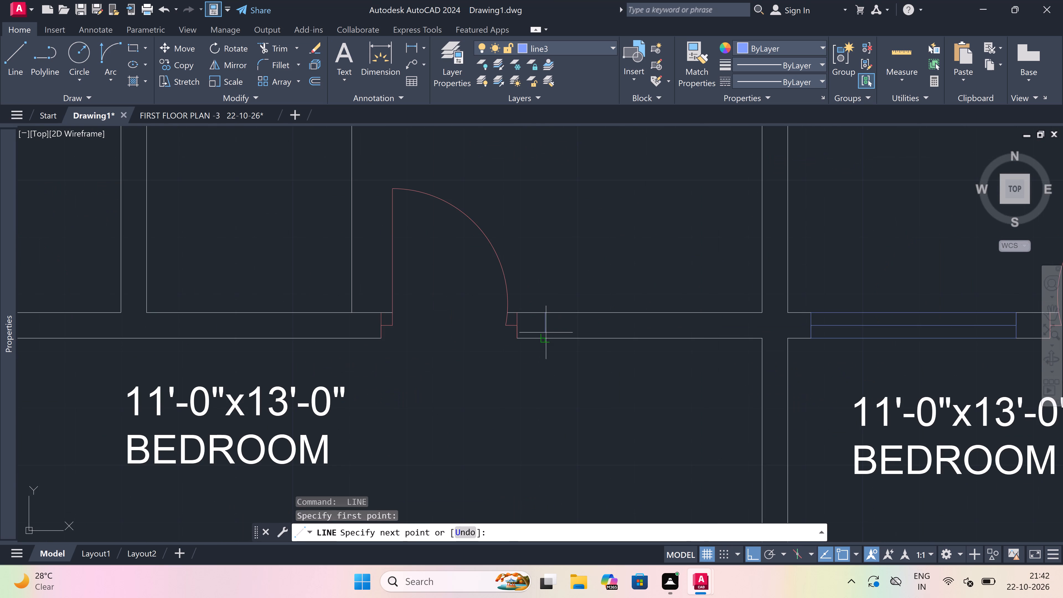
click(546, 332)
click(546, 319)
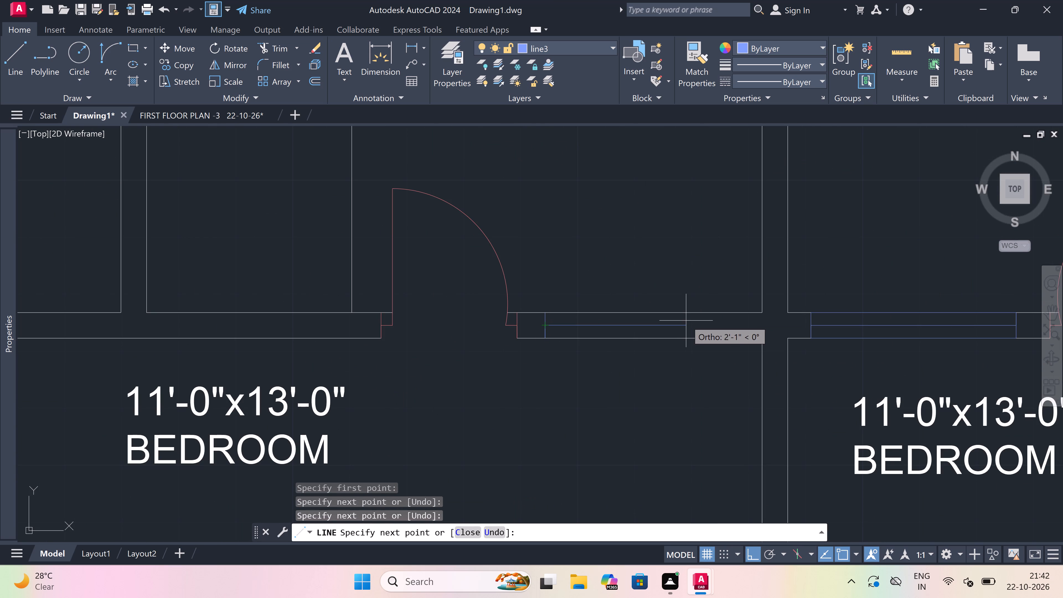
key(3)
key(apostrophe)
key(space)
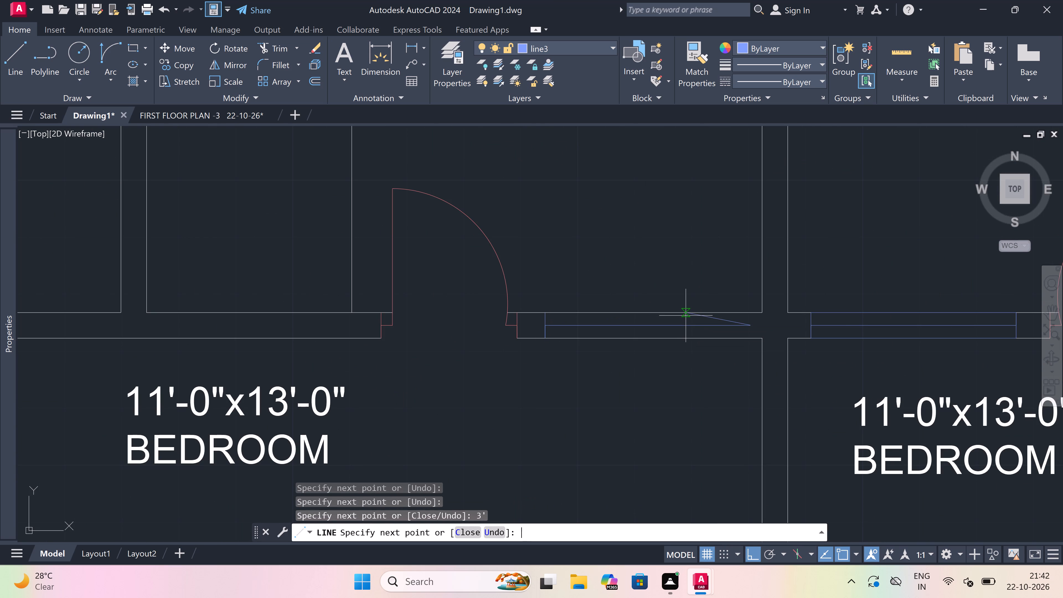
click(747, 311)
click(751, 340)
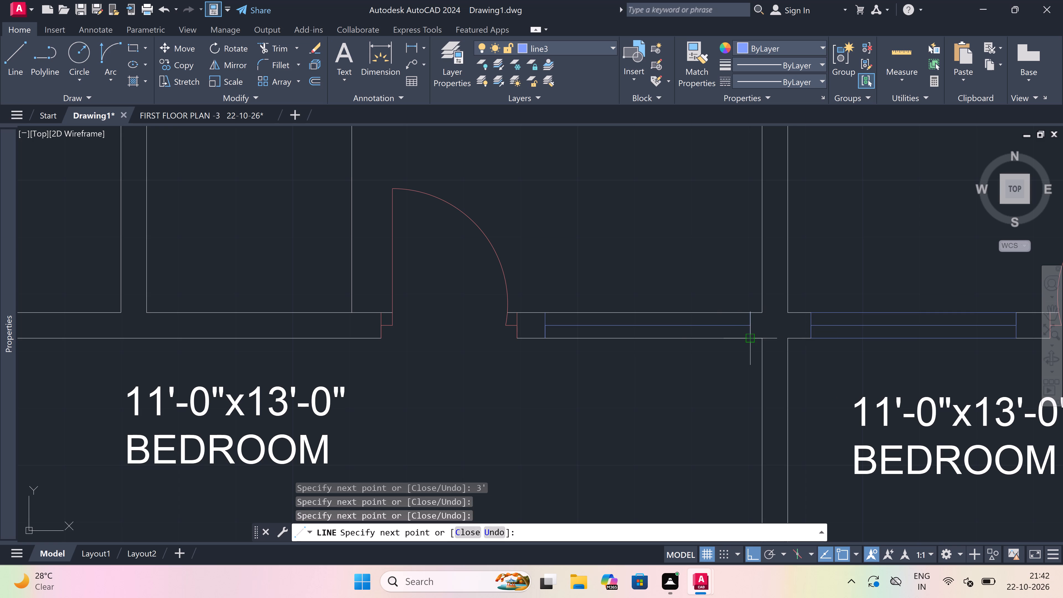
key(Escape)
Trim both wall lines between the jambs of the new window in the western 11'-0"x13'-0" bedroom's veranda wall.
text(TR)
key(space)
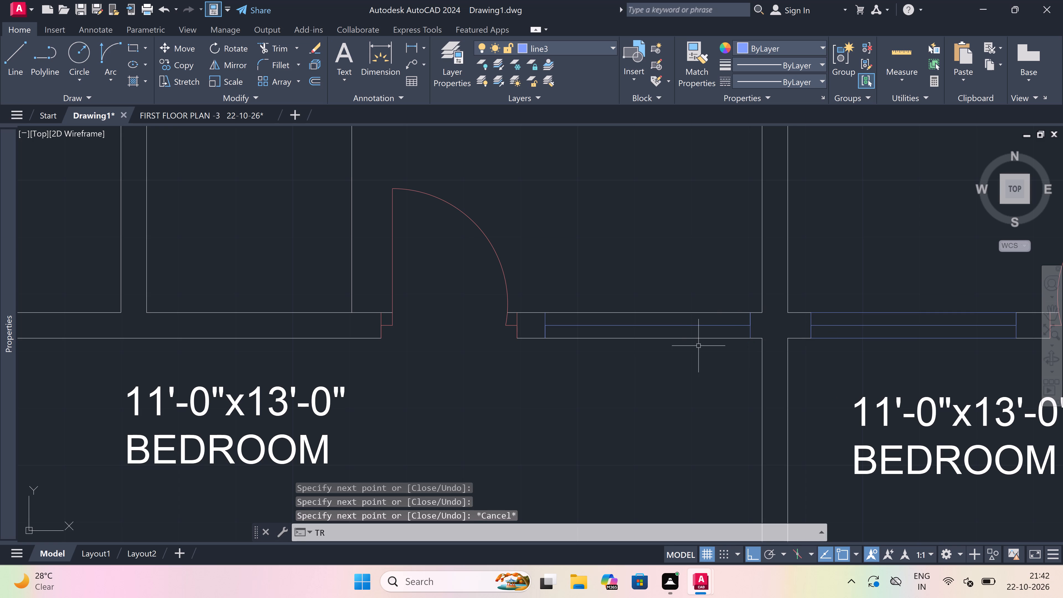
click(694, 337)
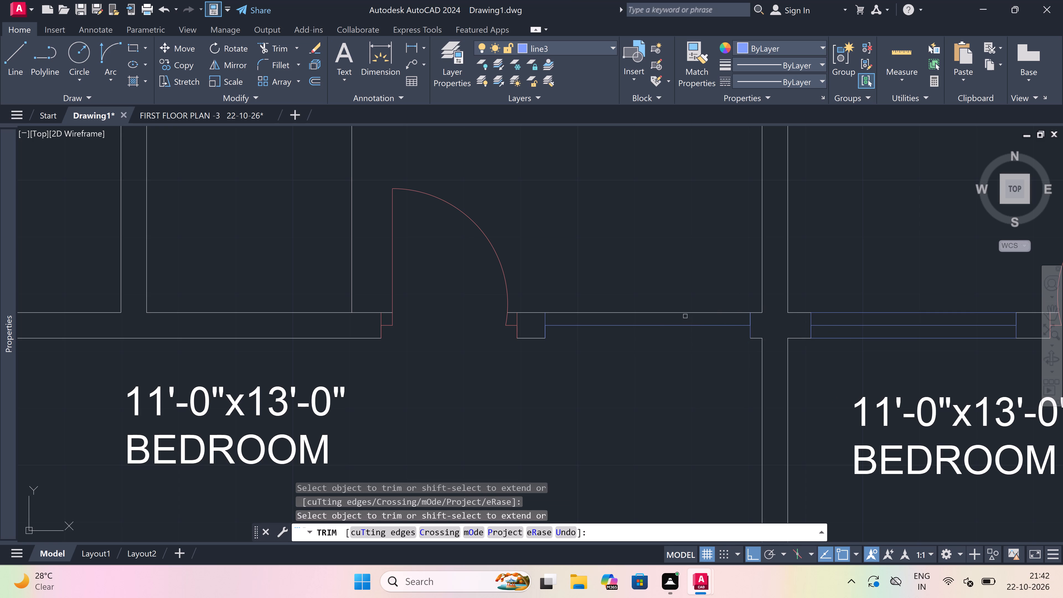
click(685, 313)
key(Escape)
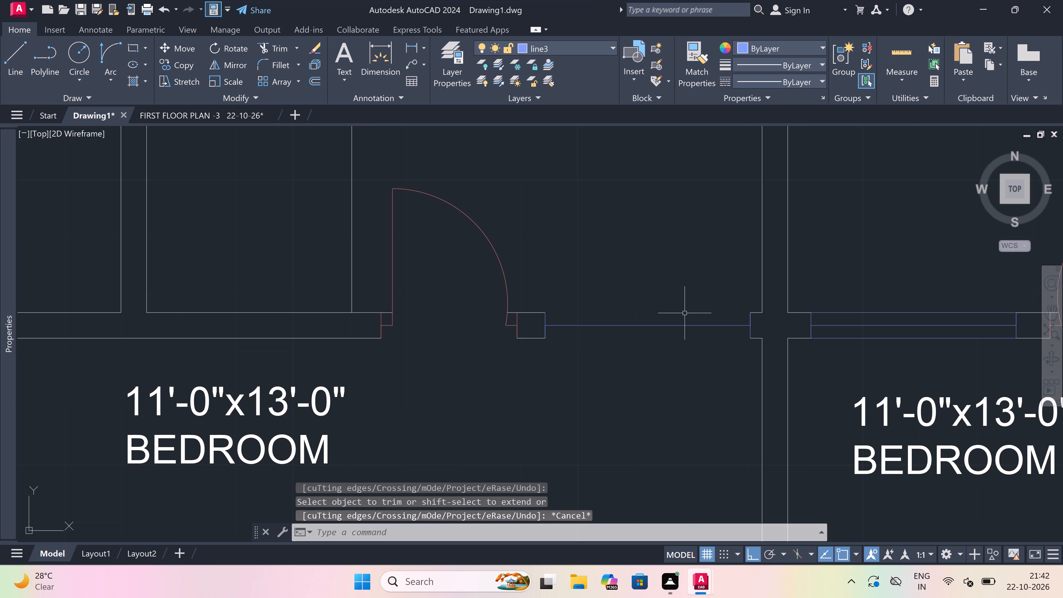
Draw the outer and inner window lines between the jambs, along both faces of the western 11'-0"x13'-0" bedroom's veranda wall.
key(l)
key(space)
scroll(762, 321, up, 2)
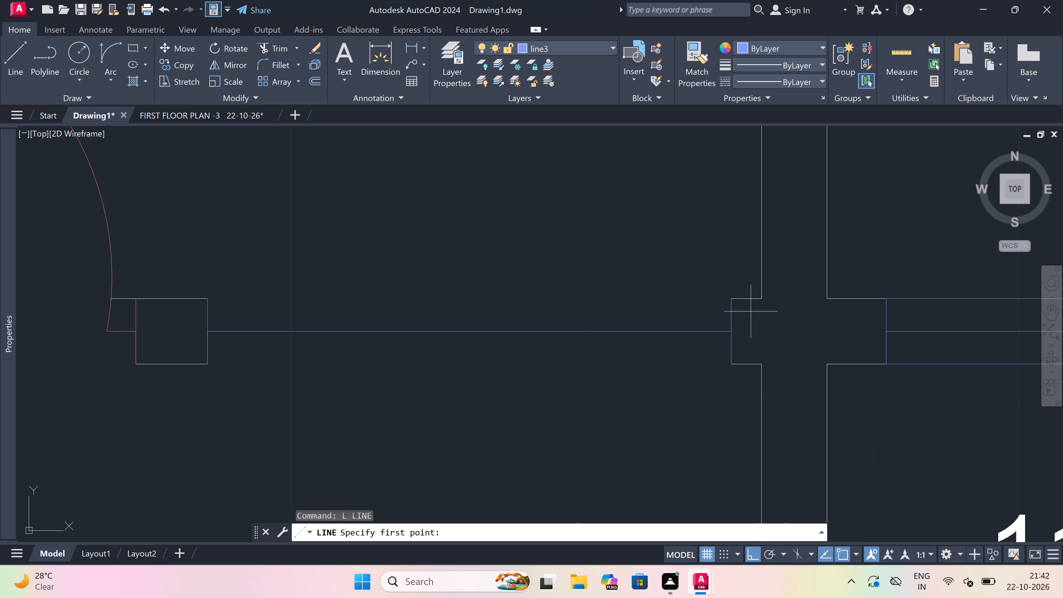
drag(735, 301, 719, 299)
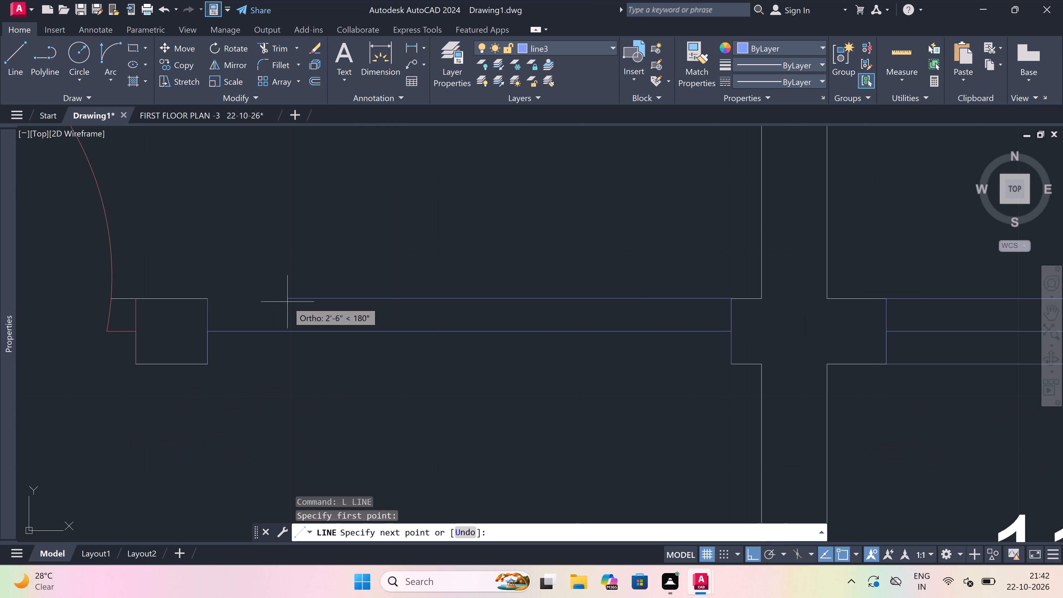
click(203, 295)
key(Escape)
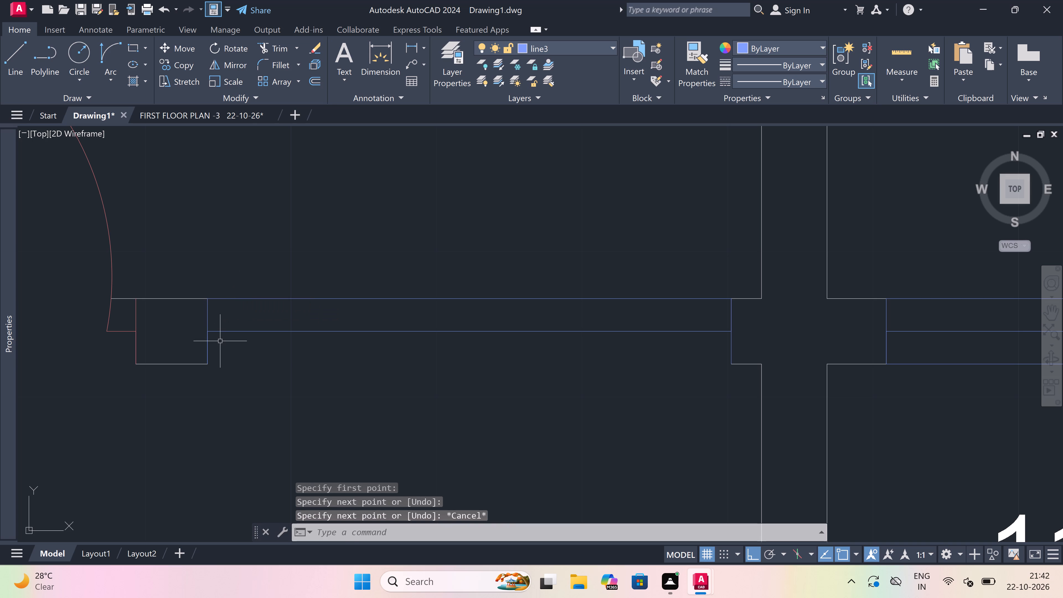
key(space)
click(207, 363)
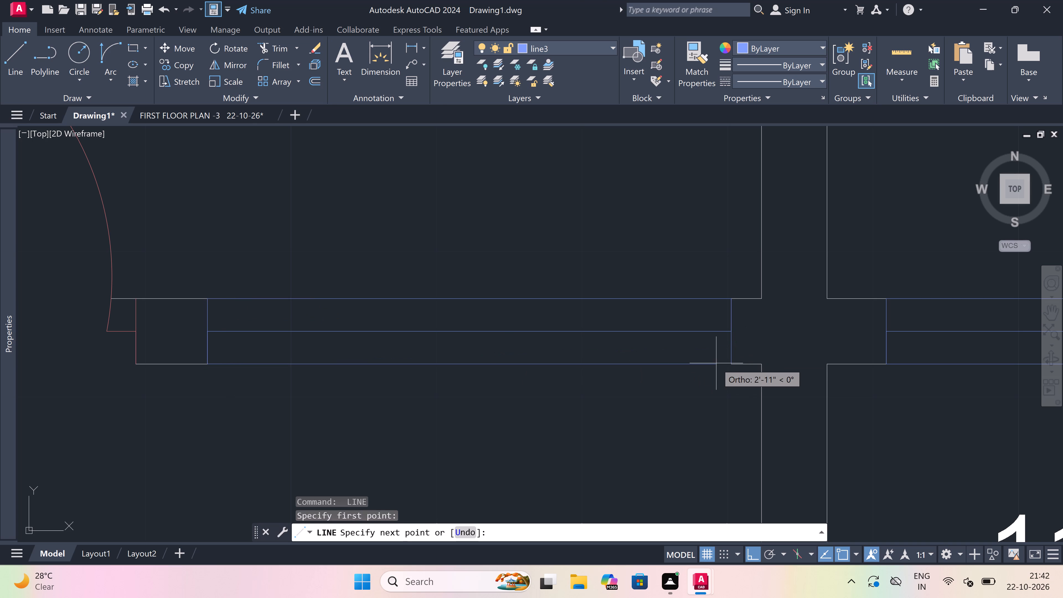
drag(732, 360, 732, 356)
key(Escape)
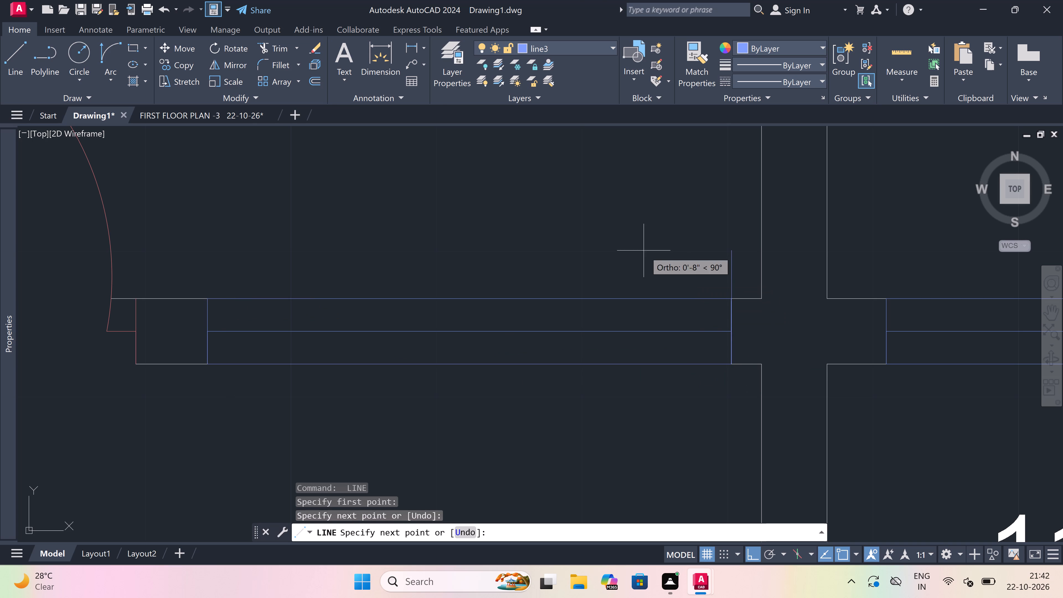
Set up a plot of the model with the DWG To PDF.pc3 plotter on ISO A4 (297.00 x 210.00 MM) paper.
scroll(644, 249, down, 11)
scroll(663, 277, up, 1)
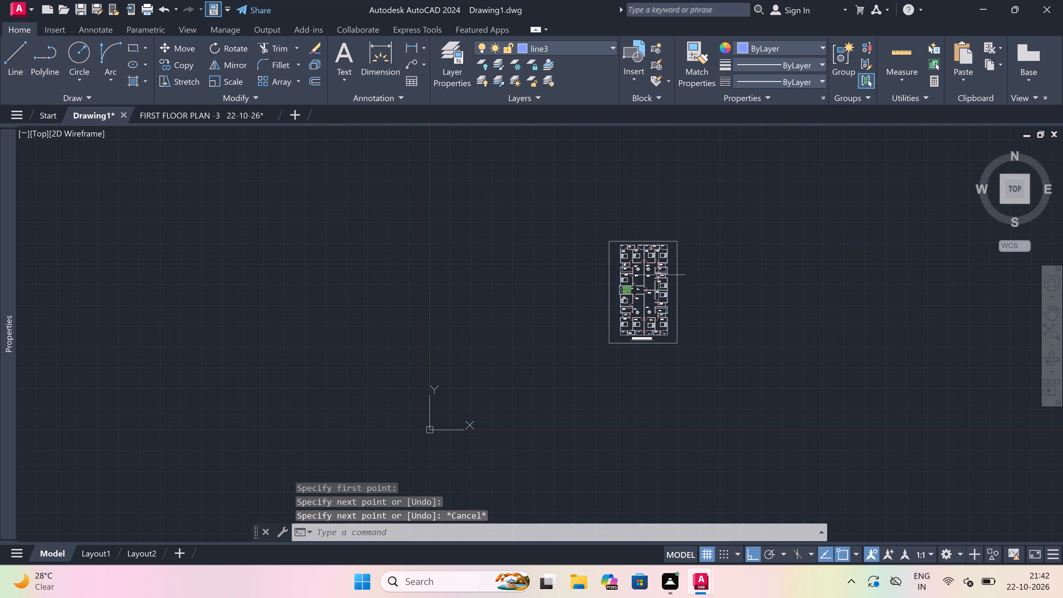
key(ctrl+p)
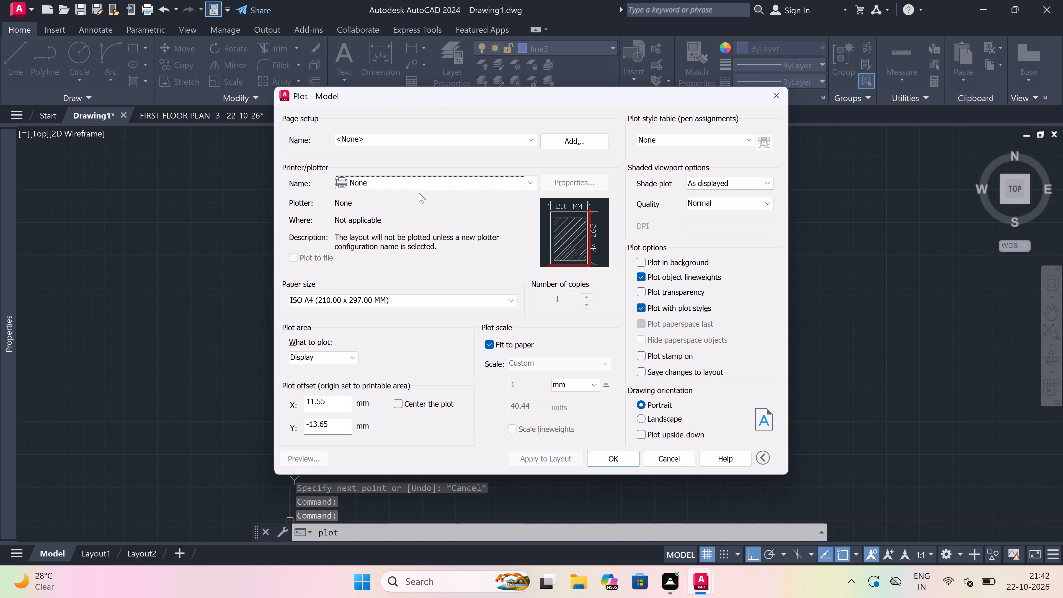
click(423, 185)
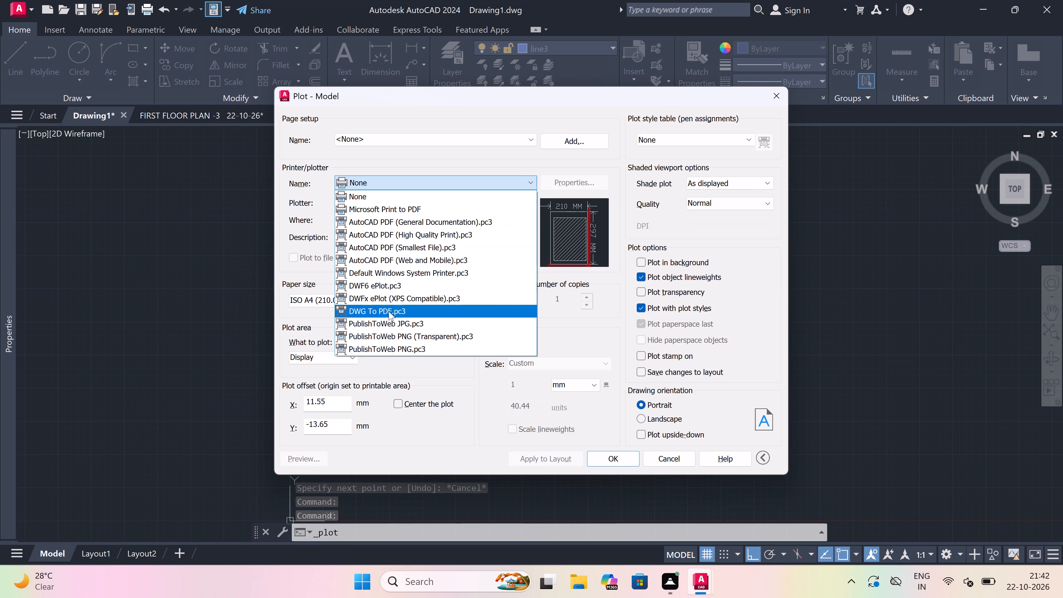
click(389, 311)
click(371, 300)
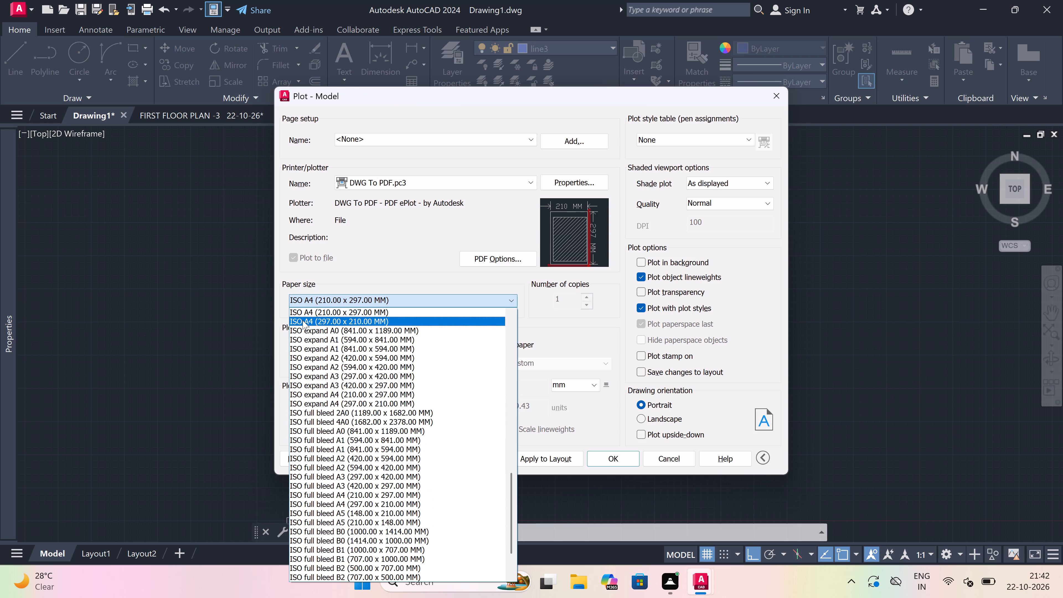
click(307, 317)
Set the plot area to a window matching the rectangular border around the floor plan, and centre the plot.
click(319, 350)
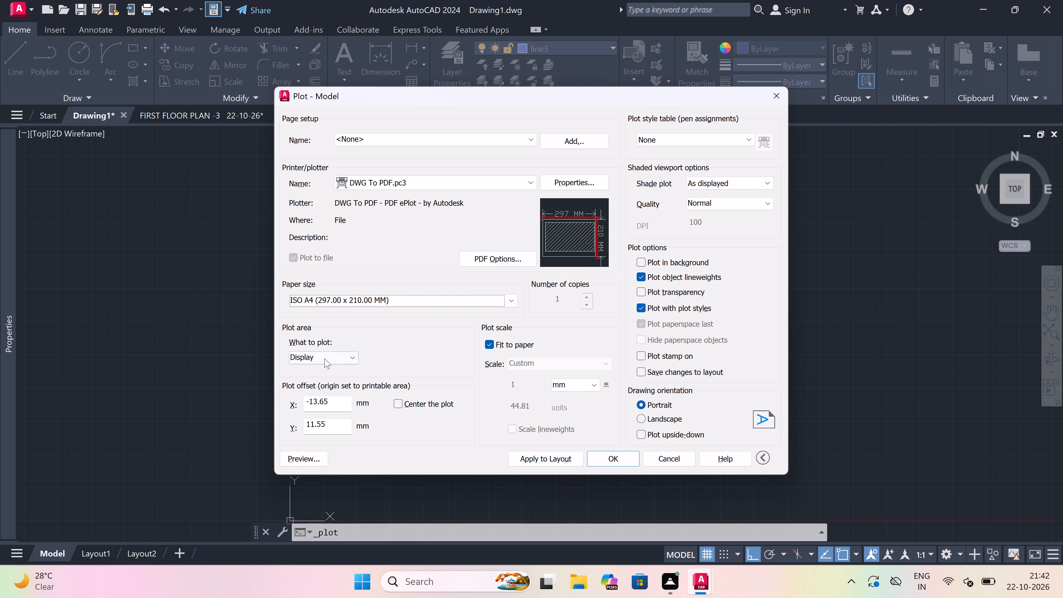
click(325, 355)
click(324, 394)
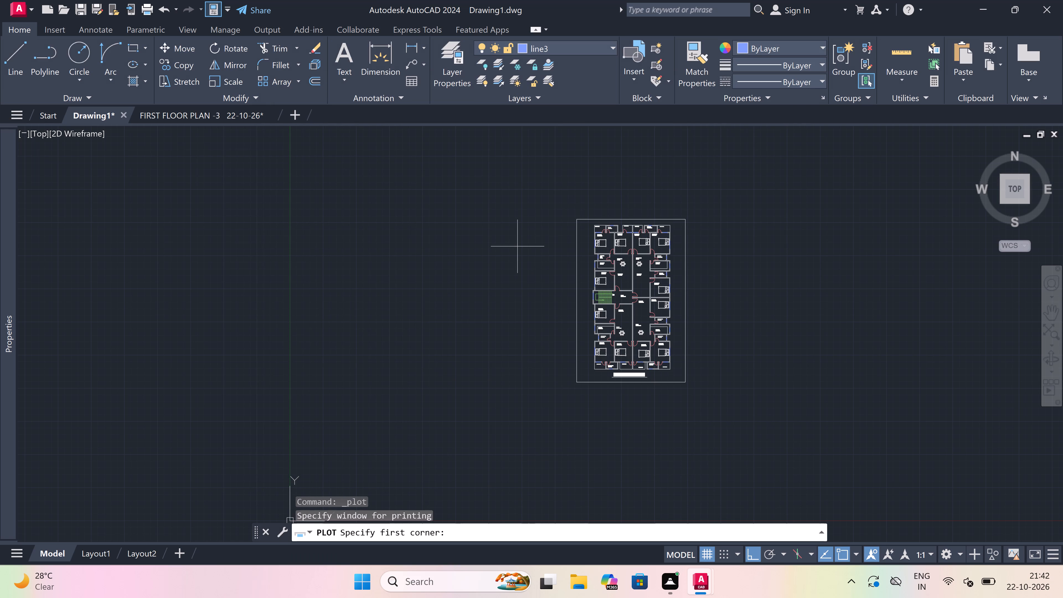
drag(576, 218, 579, 222)
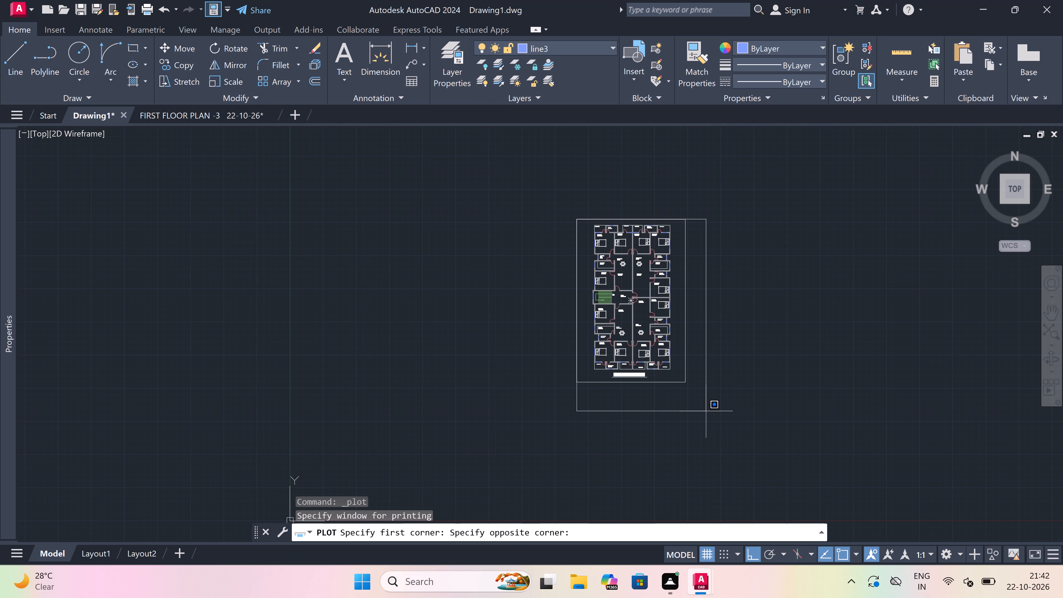
click(683, 382)
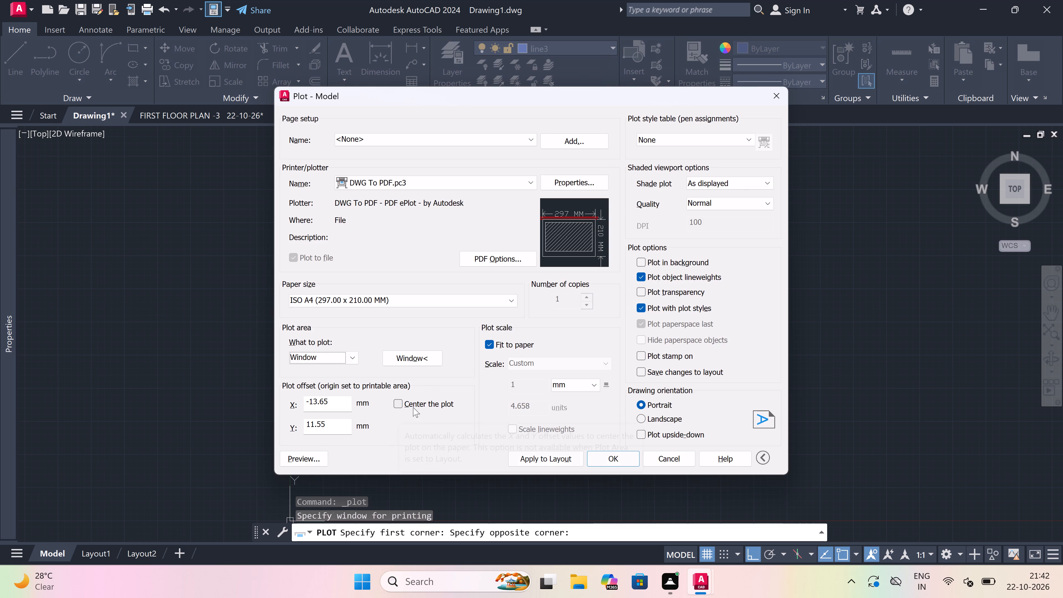
click(401, 402)
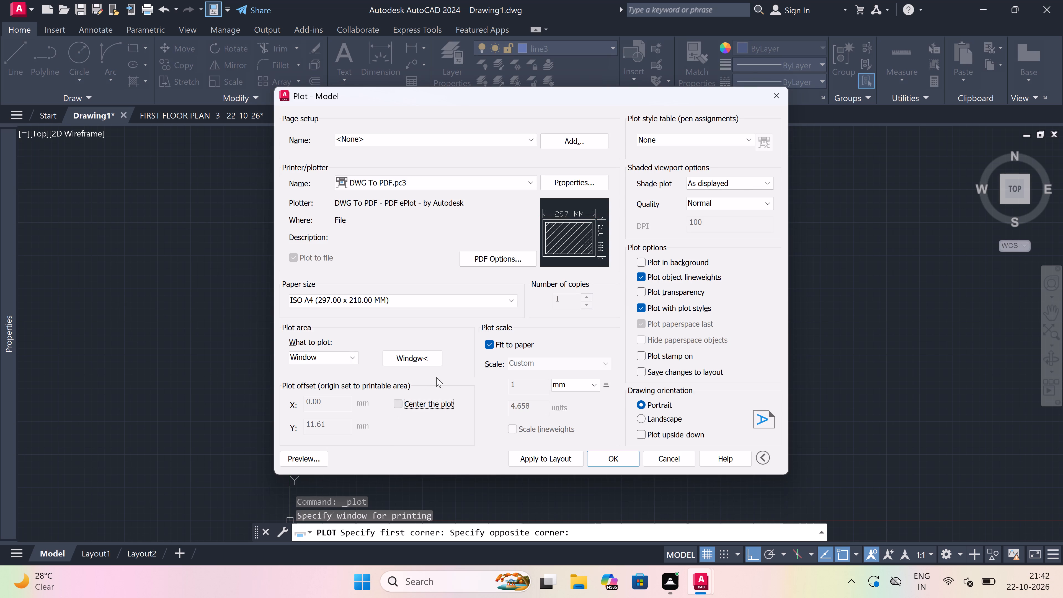
Assign the acad.ctb plot style table to all layouts and apply the plot settings to the layout.
click(688, 139)
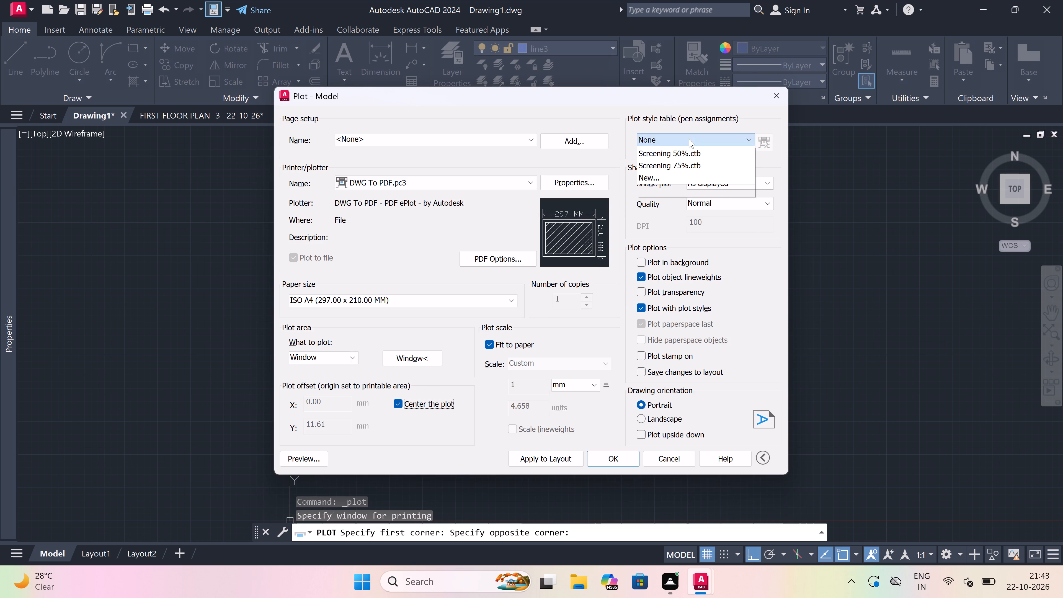
click(687, 165)
click(543, 318)
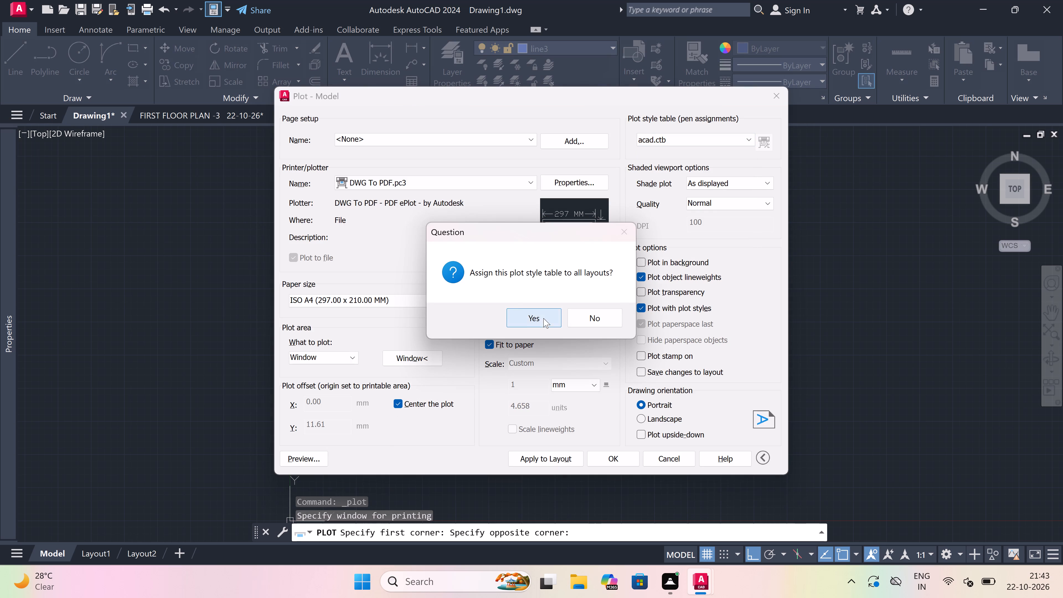
click(536, 458)
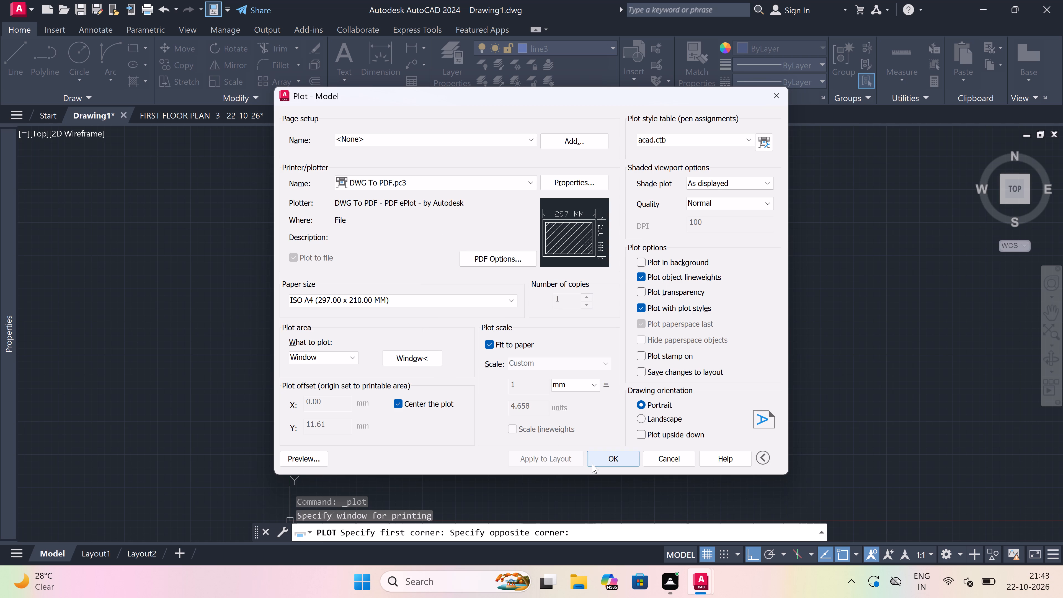
Plot the floor plan to a PDF named FIRST FLOOR PLAN -5 22-10-26 in Documents and close the resulting PDF.
click(592, 463)
key(BackSpace)
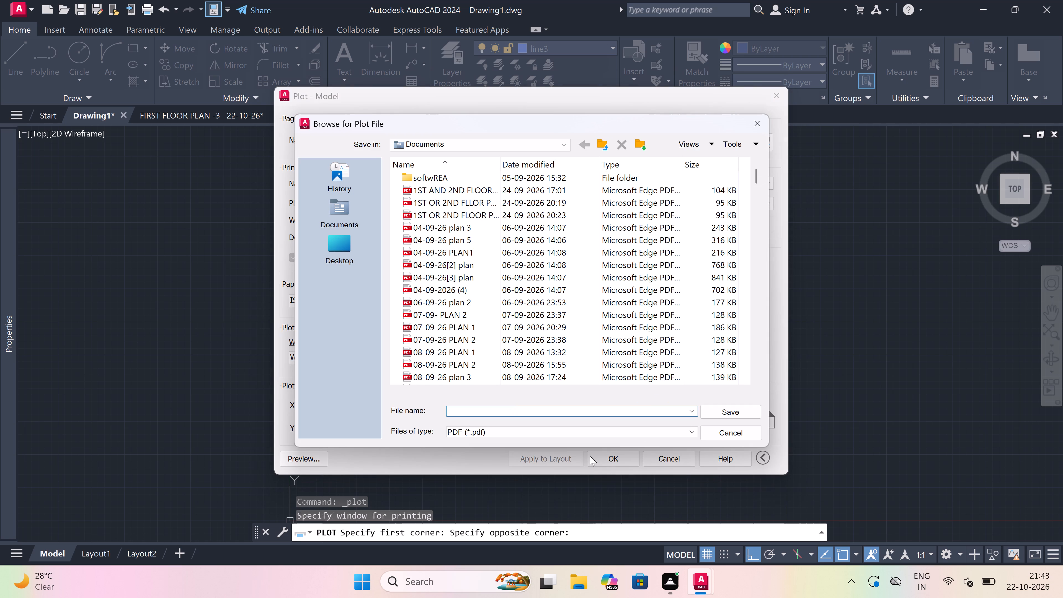
text(FIR)
text(ST FLOOR PLAN -)
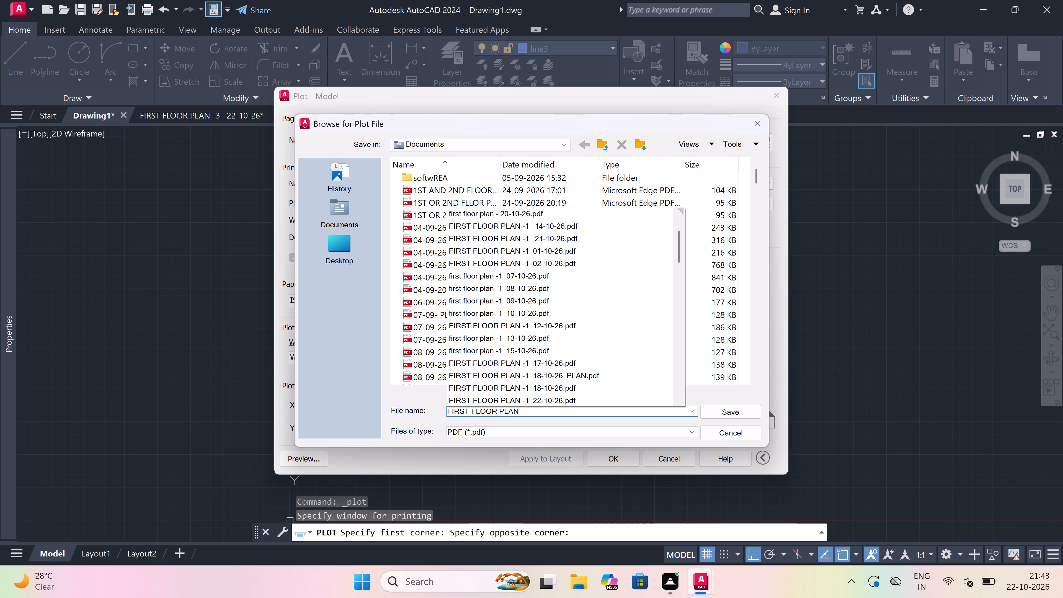
text(5)
key(space)
key(space)
text(22-)
text(10-26)
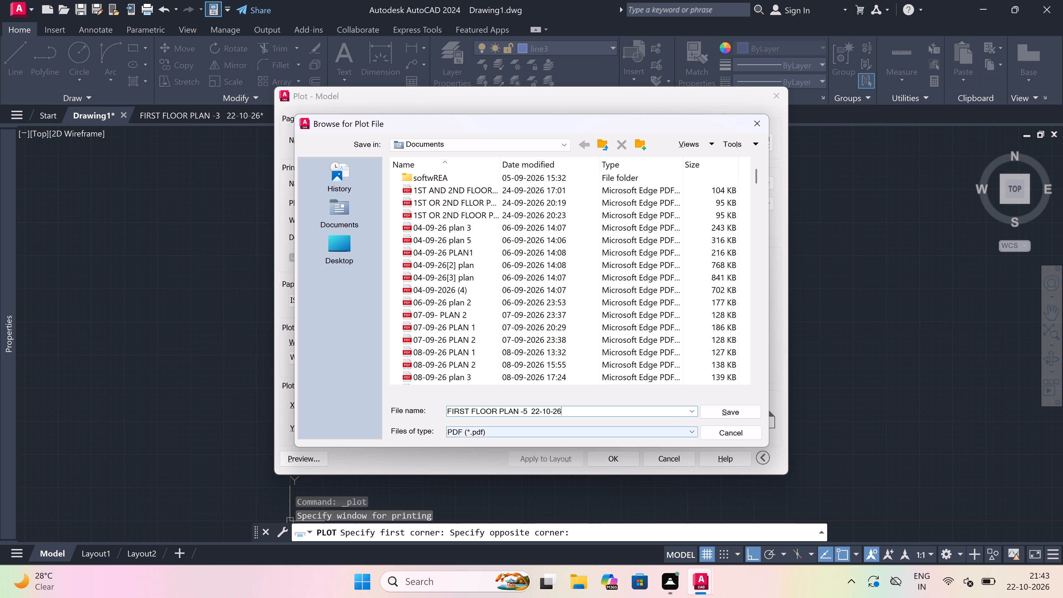
click(707, 416)
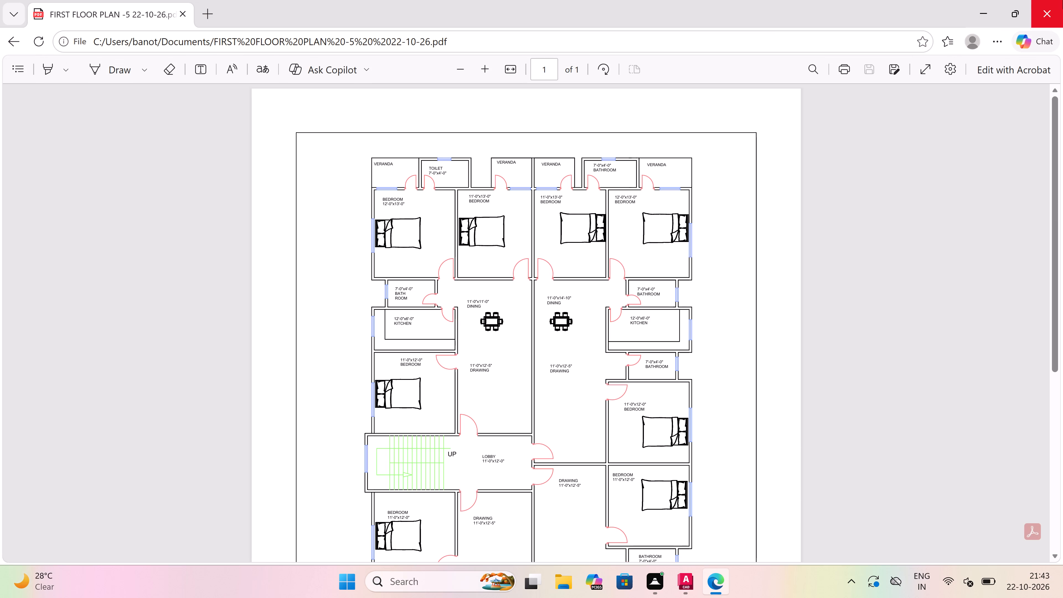
click(1055, 5)
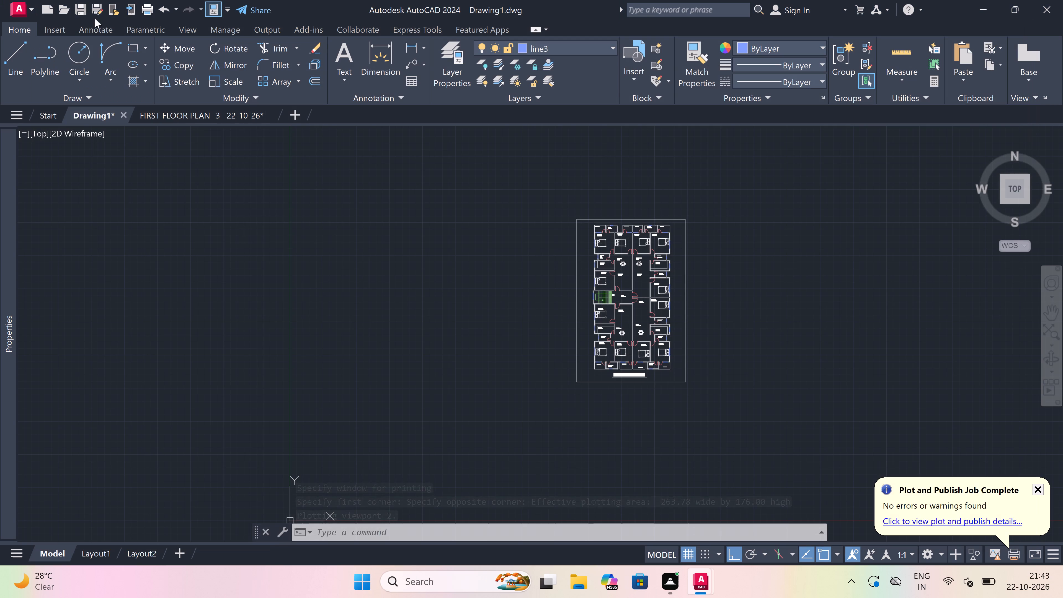
Save the drawing as FIRST FLOORPLAN -5 22-10-26 in Downloads, in AutoCAD 2018 Drawing (*.dwg) format.
click(19, 9)
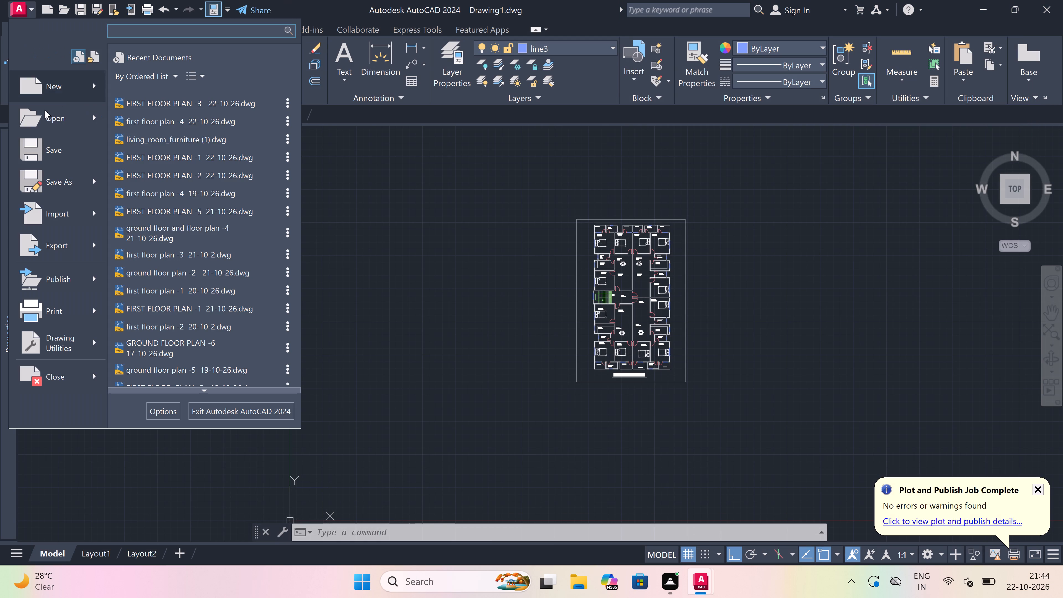
click(59, 185)
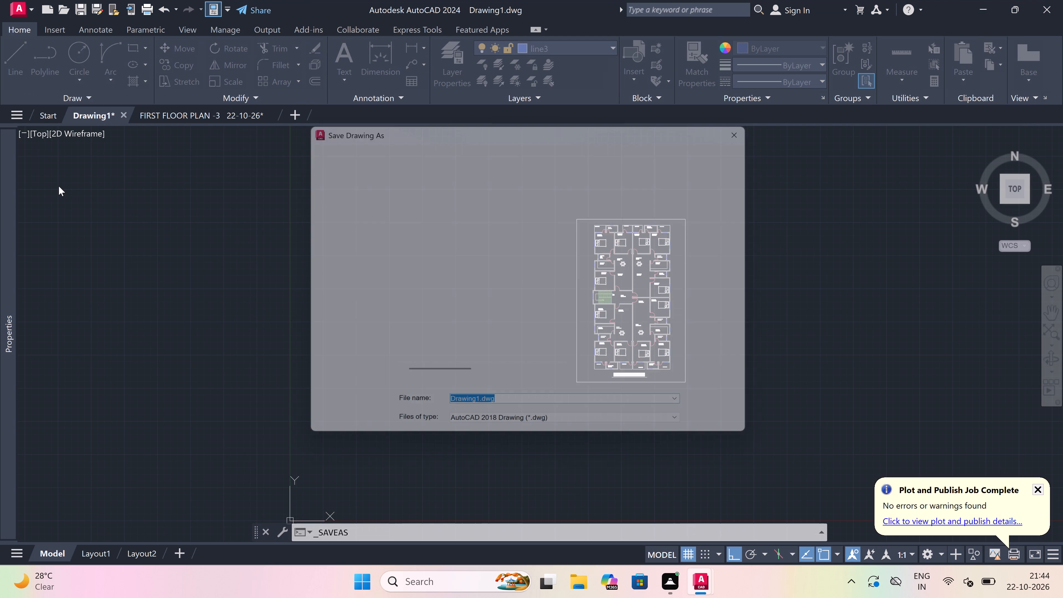
key(BackSpace)
text(FIRS)
text(T FLOORPLAN -5 22-10-26)
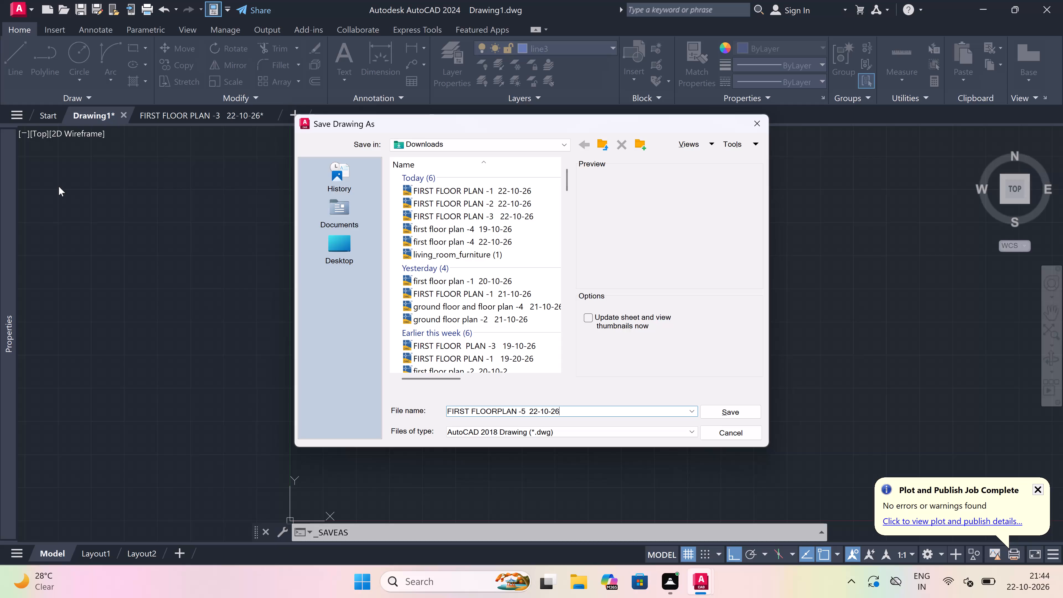
click(736, 409)
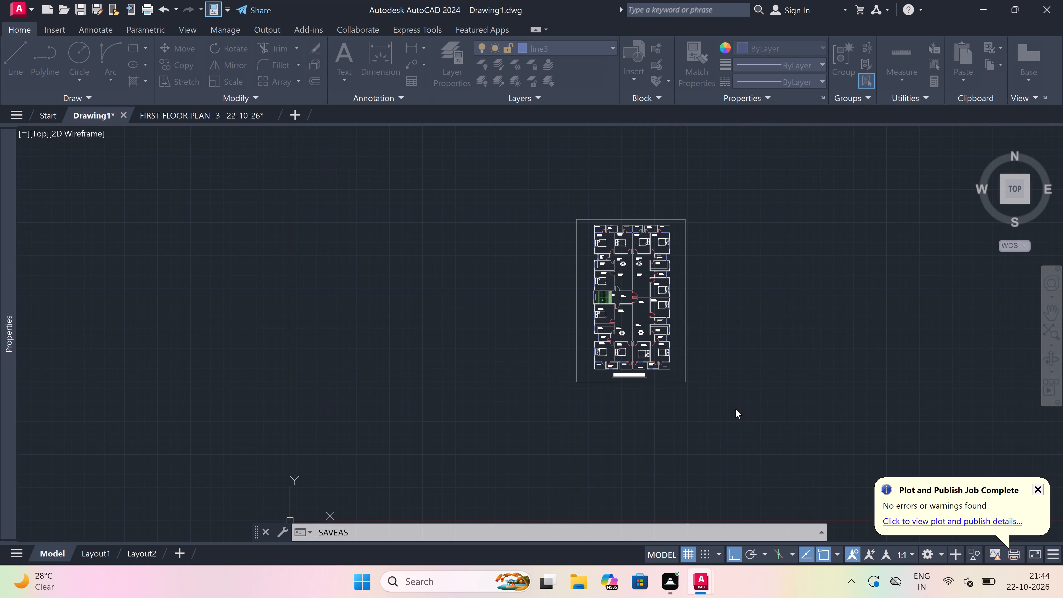
Exit AutoCAD, closing the floor plan drawing and the open FIRST FLOOR PLAN -3 22-10-26 drawing.
click(1050, 9)
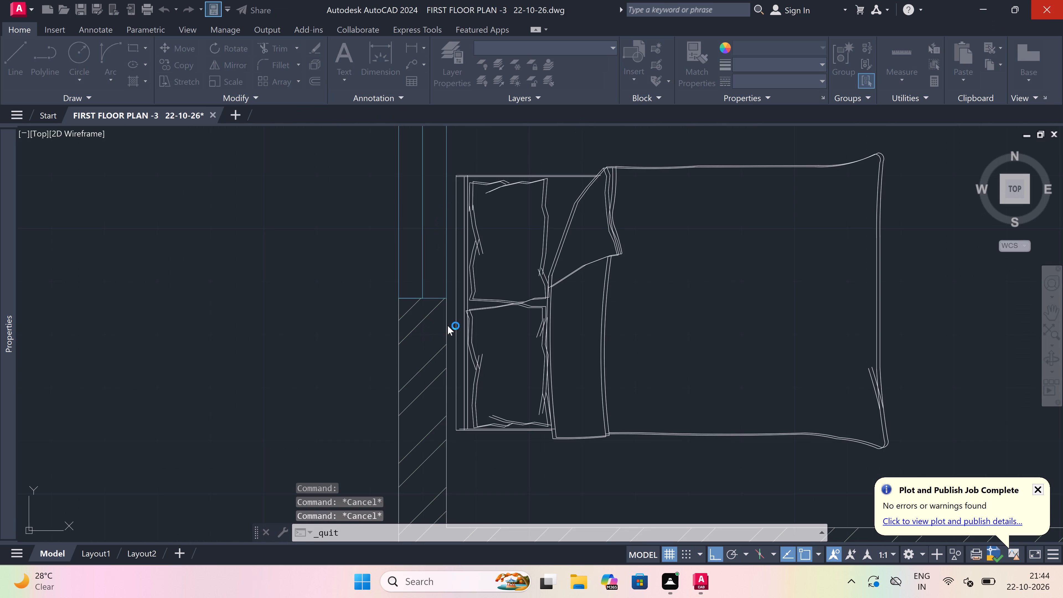
click(515, 320)
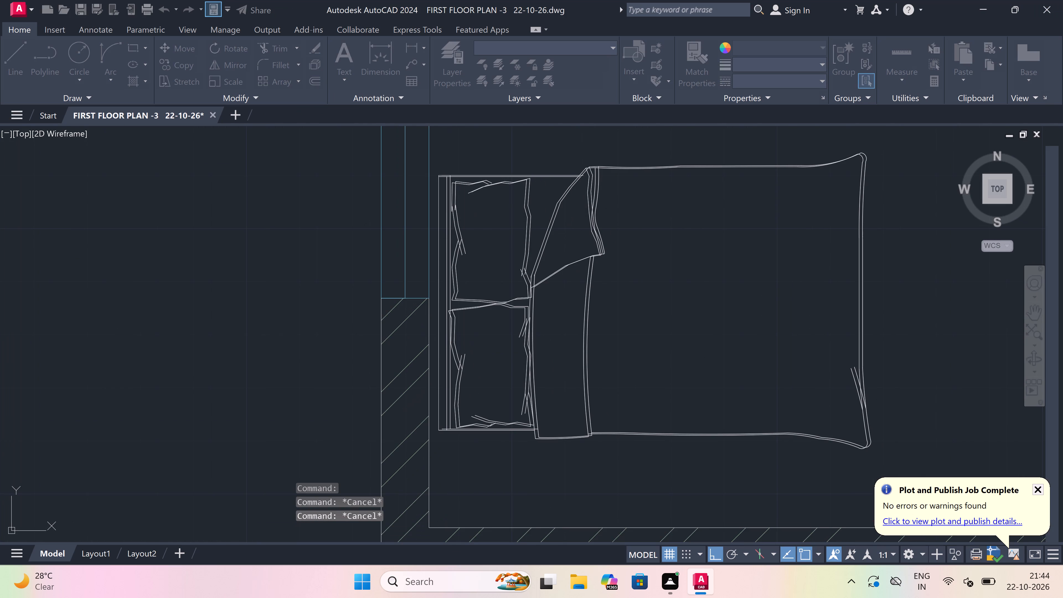